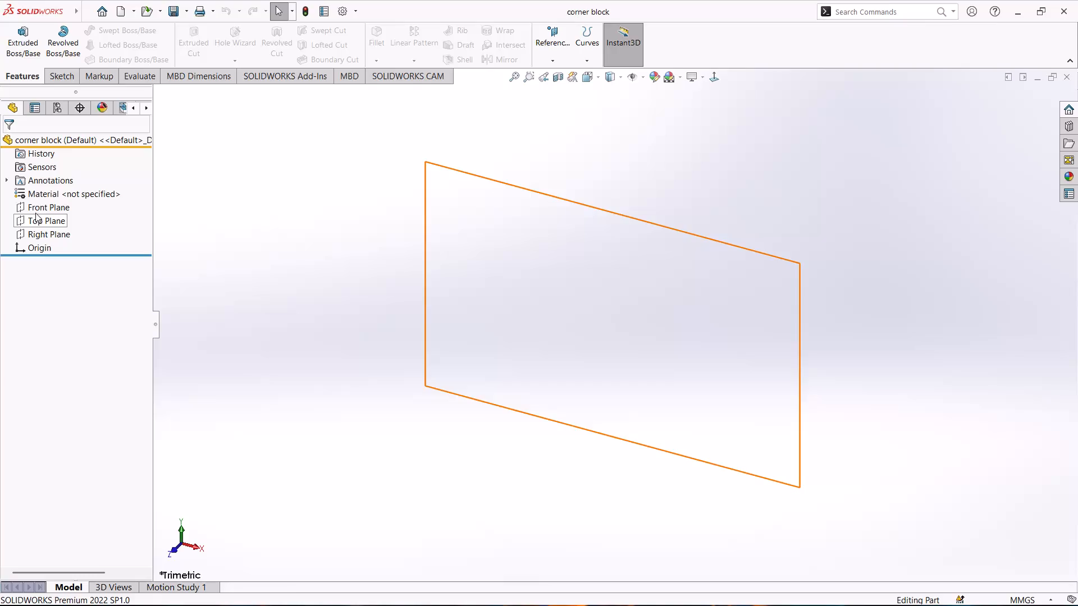
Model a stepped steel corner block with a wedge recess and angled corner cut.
On the Front Plane, sketch connected lines from the origin: about 60 mm horizontally, 33 mm up, and 60 mm back to above the origin.
{"action": "left_click", "coordinate": [42, 206]}
{"action": "left_click", "coordinate": [53, 191]}
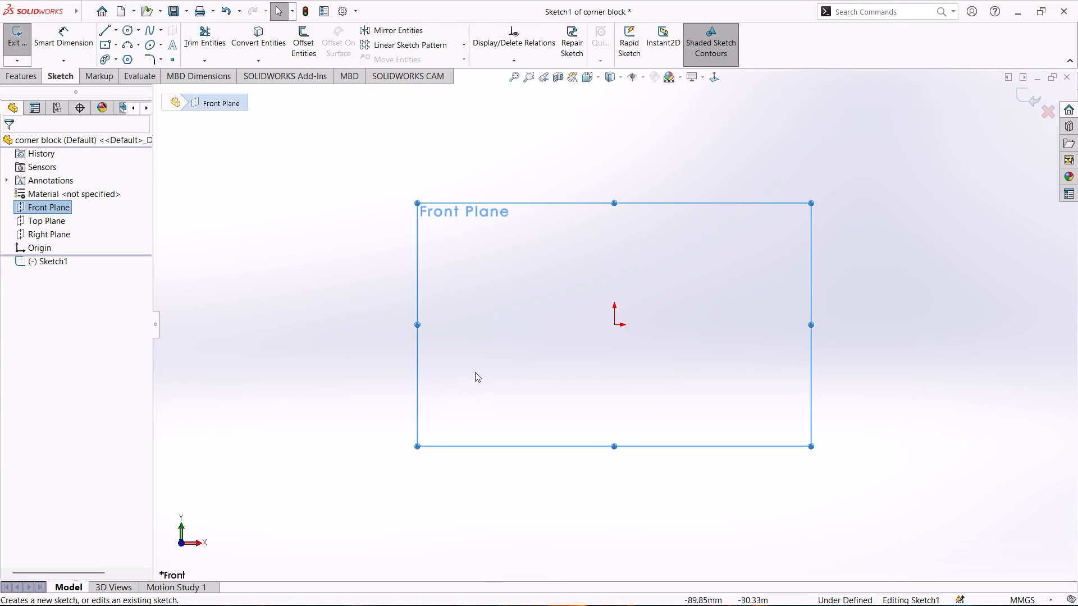
{"action": "left_click", "coordinate": [104, 30]}
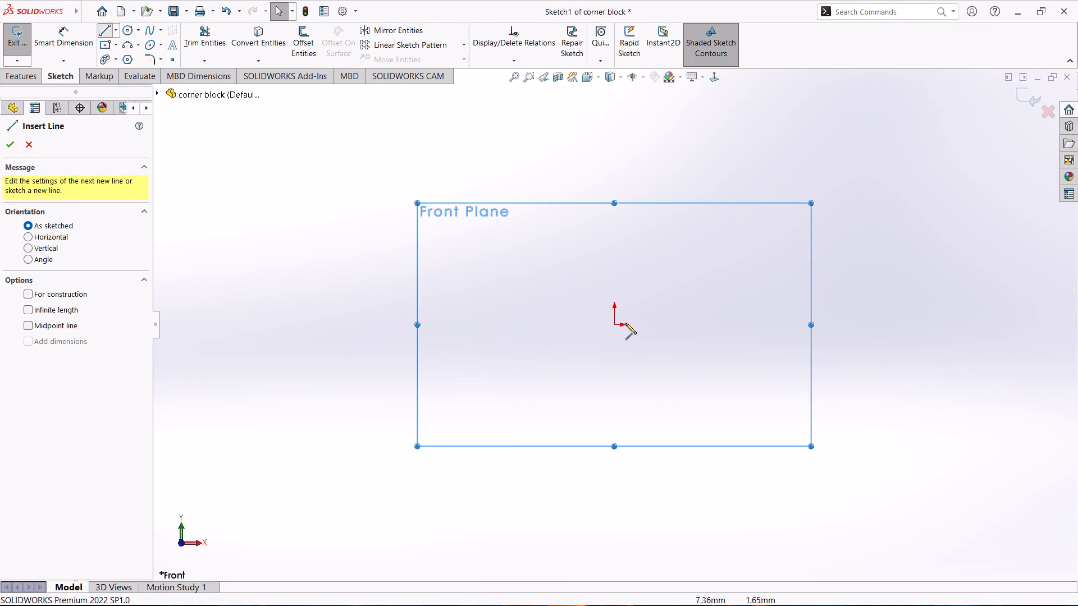
{"action": "left_click", "coordinate": [616, 325]}
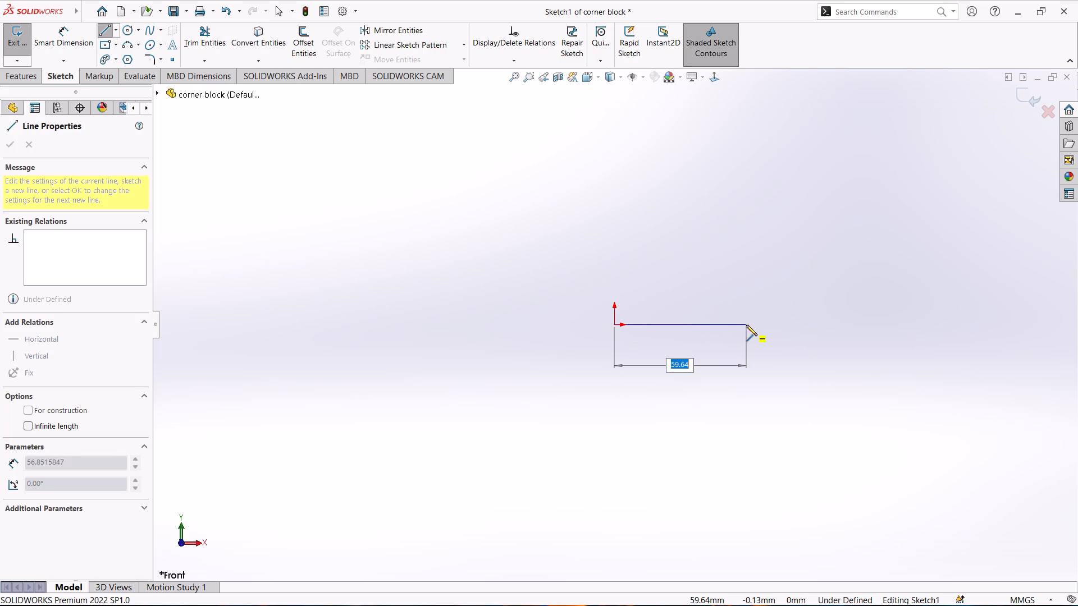
{"action": "left_click", "coordinate": [746, 325]}
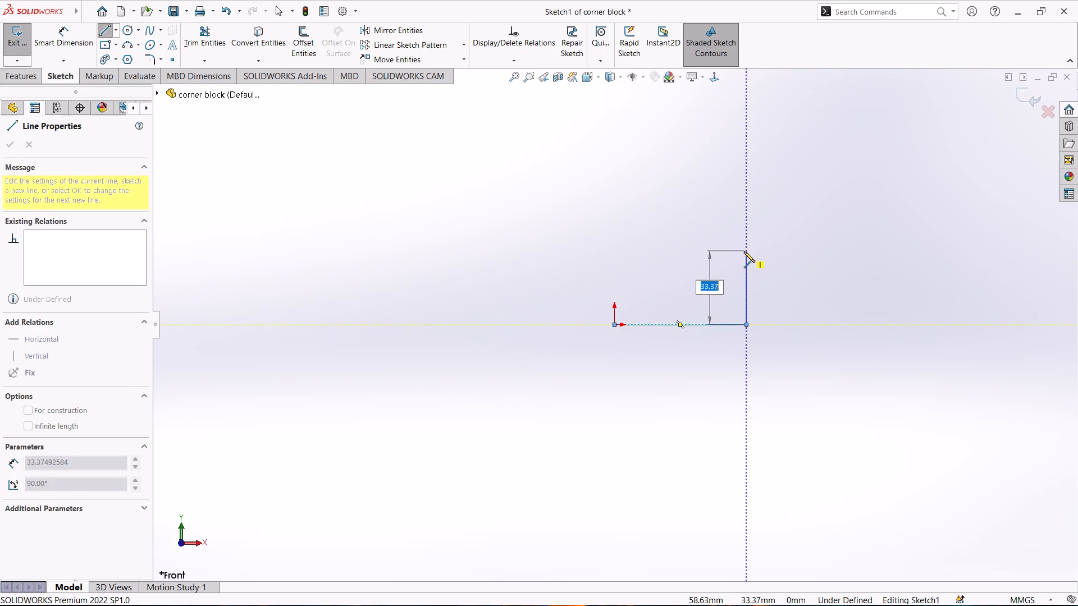
{"action": "left_click", "coordinate": [744, 251]}
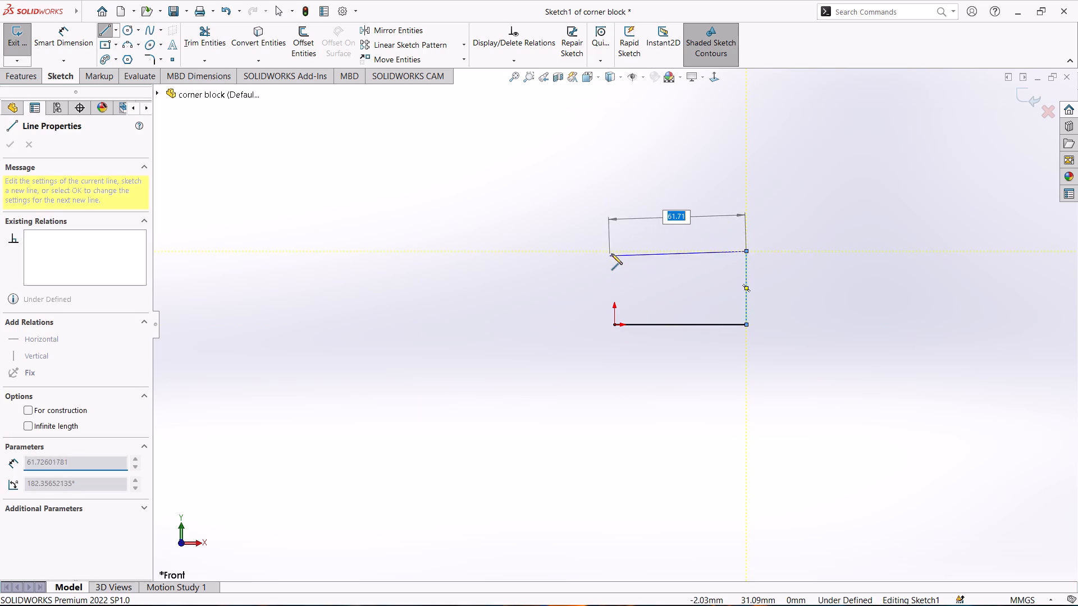
{"action": "left_click", "coordinate": [616, 251]}
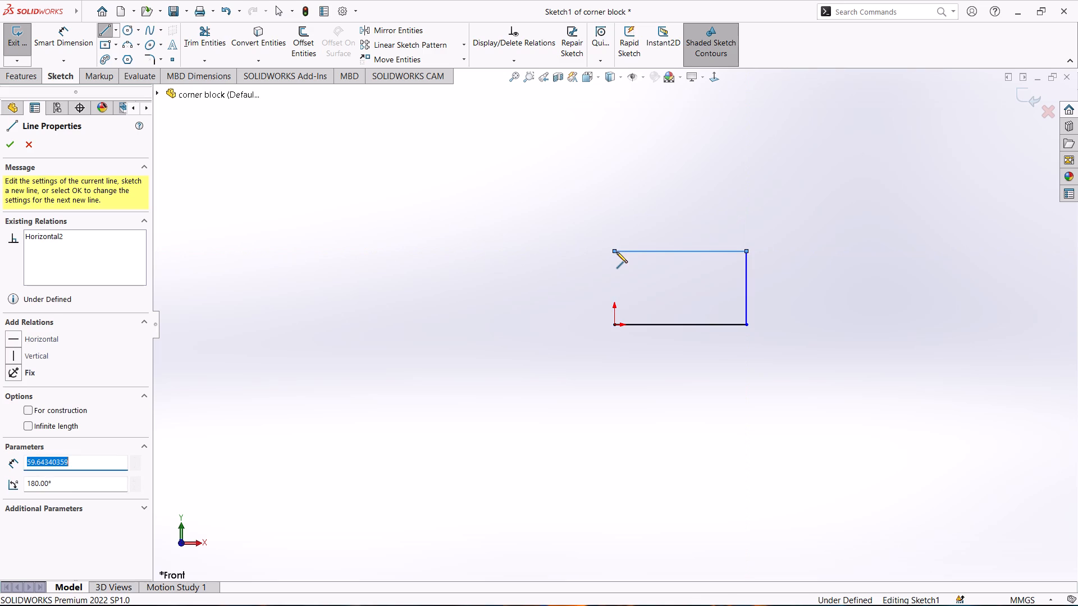
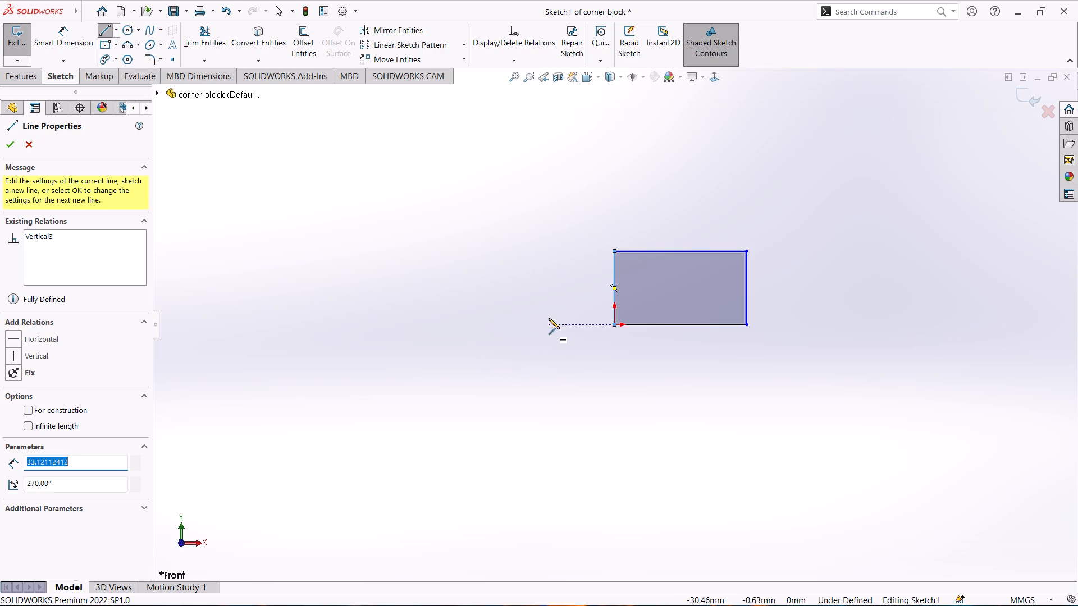
Start the Smart Dimension command for dimensioning the rectangular profile.
{"action": "left_click", "coordinate": [62, 38]}
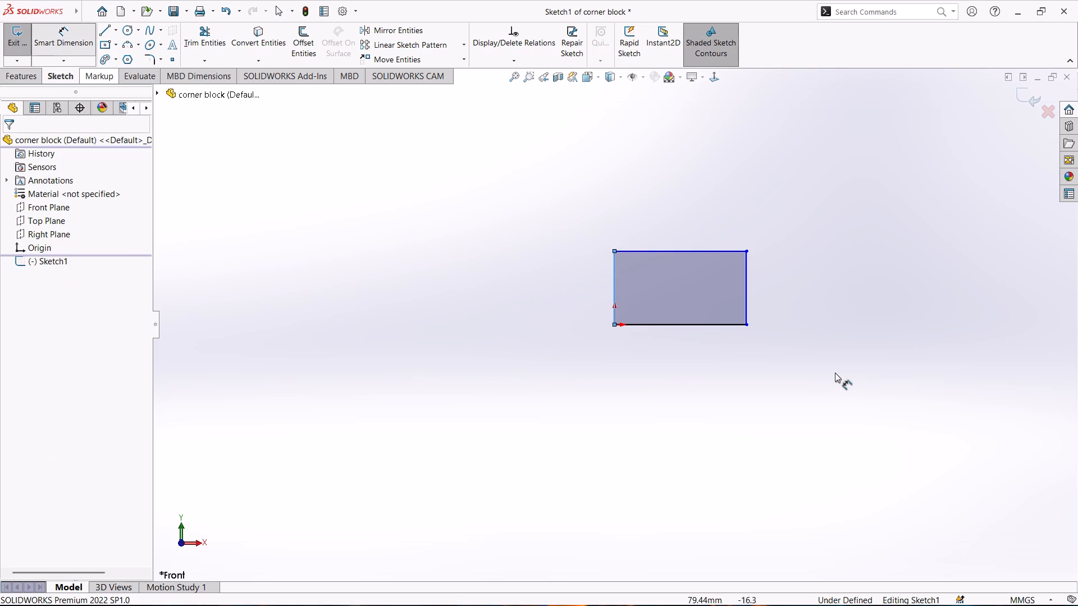
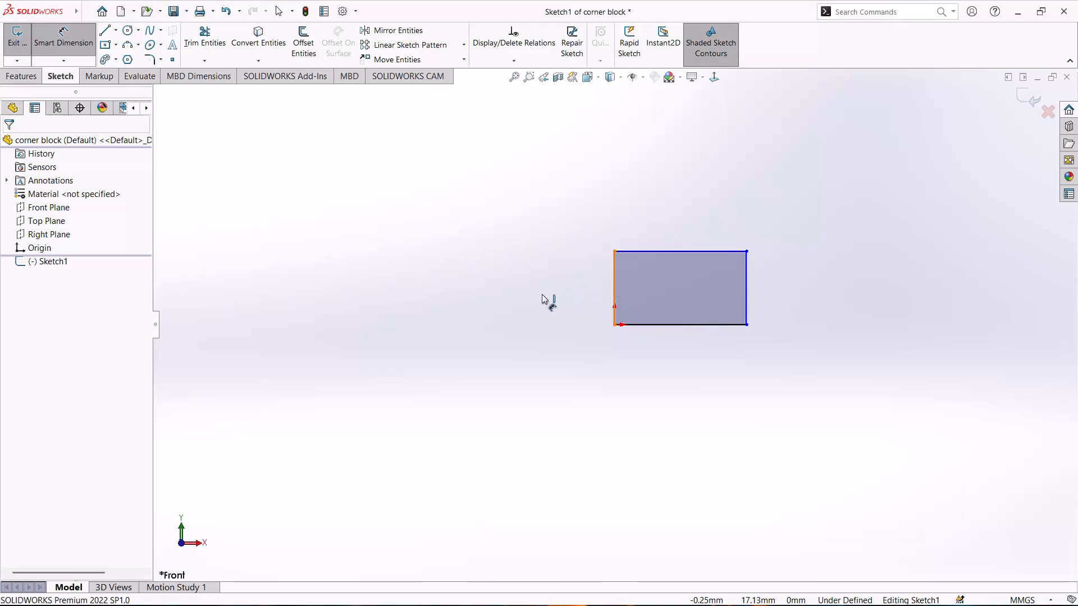
Dimension the height of the rectangle along its left vertical edge at 65 mm.
{"action": "left_click", "coordinate": [545, 292]}
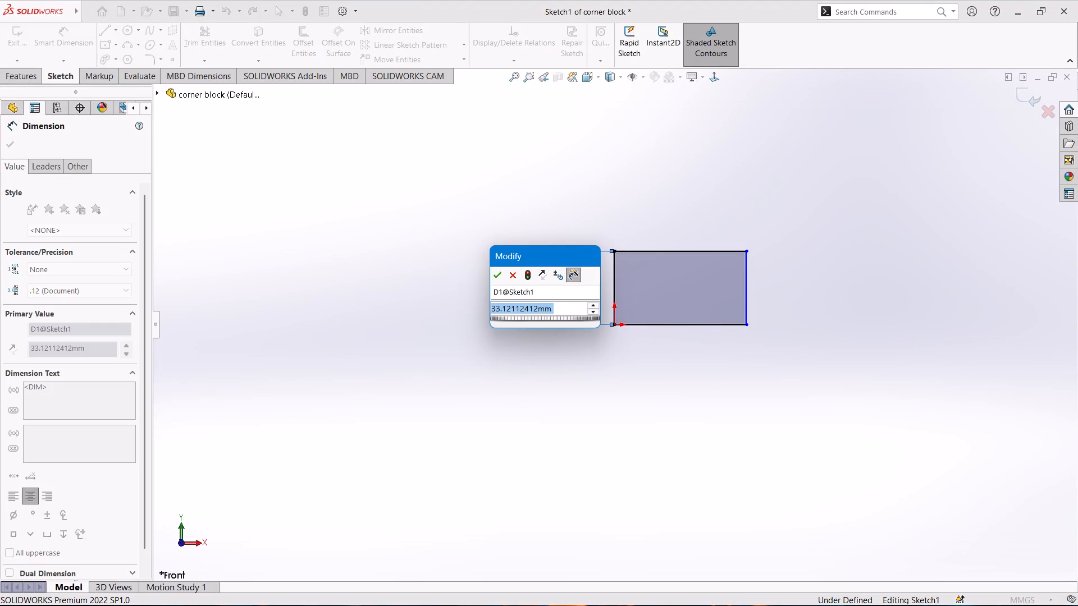
{"action": "type", "text": "65"}
{"action": "key", "text": "Return"}
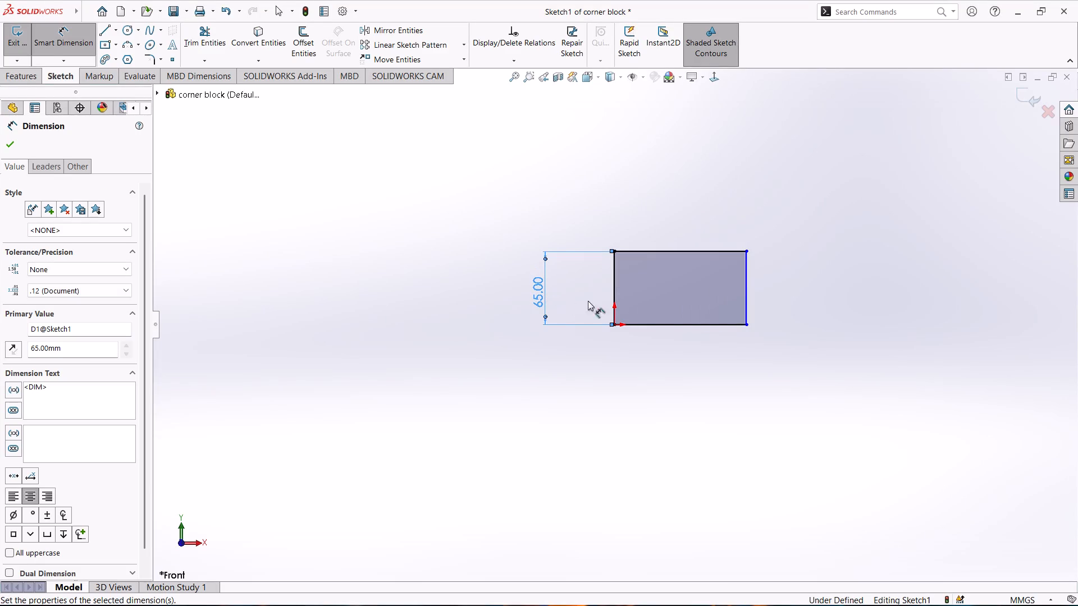
Dimension the length of the rectangle's bottom horizontal line, placing the dimension below the profile.
{"action": "left_click", "coordinate": [698, 325]}
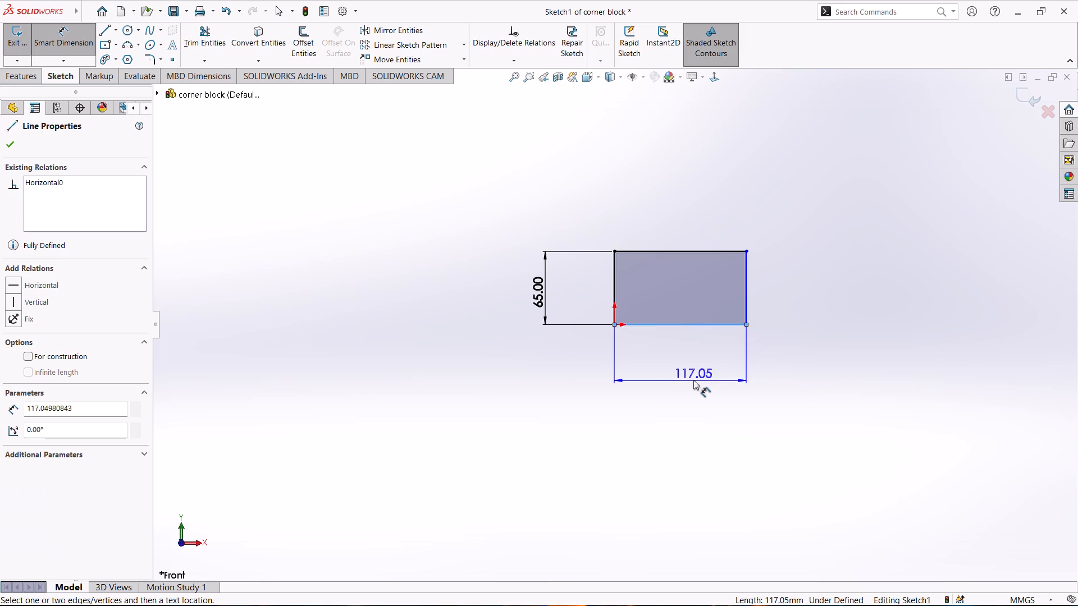
{"action": "left_click", "coordinate": [693, 376]}
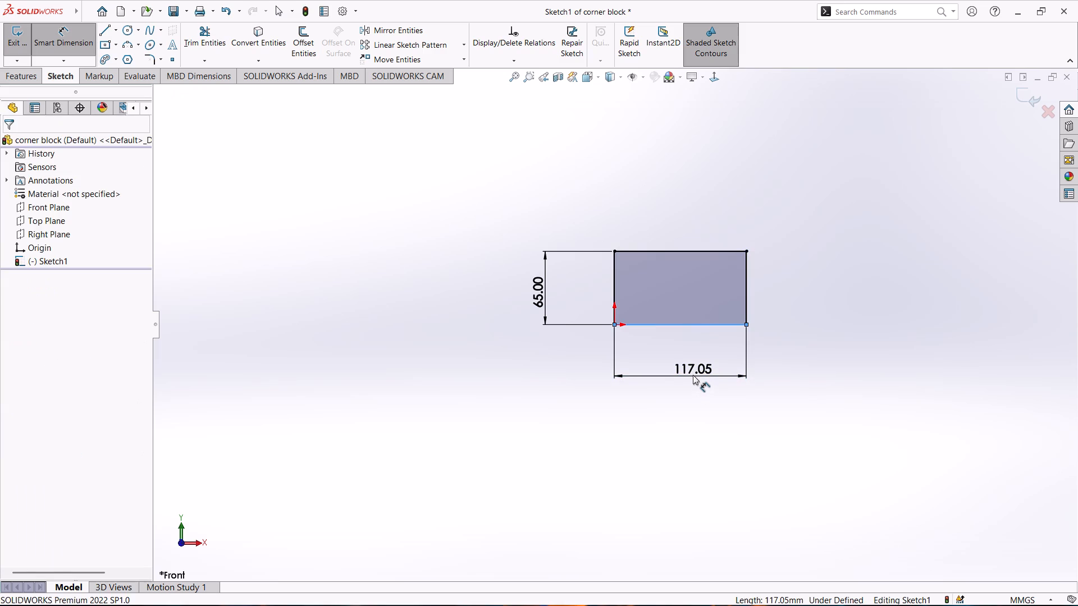
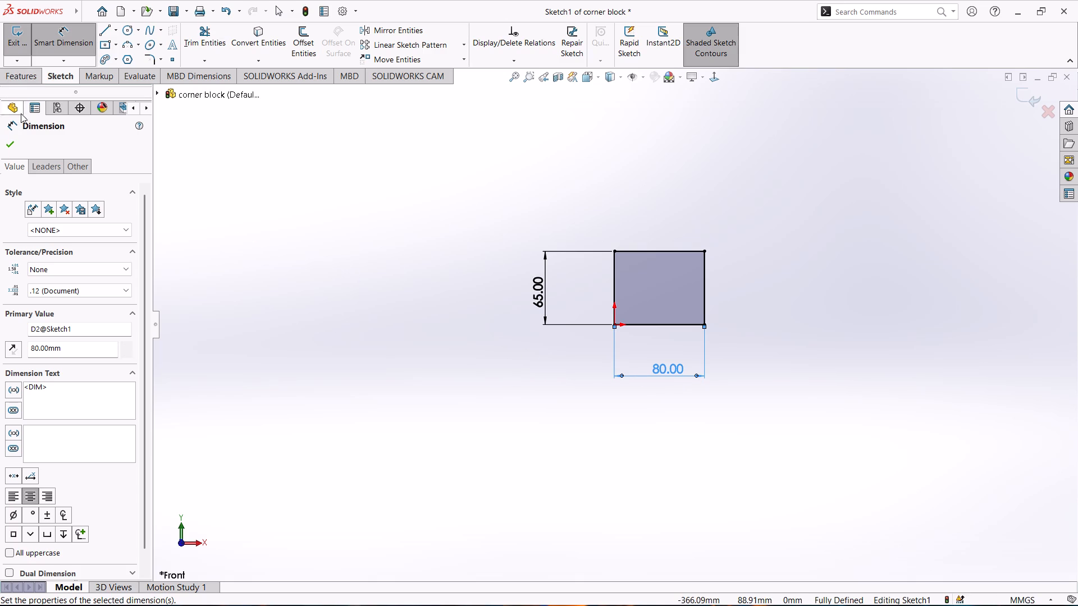
Exit the sketch and extrude the rectangular profile with a Mid Plane end condition to a depth of 70 mm.
{"action": "left_click", "coordinate": [22, 49]}
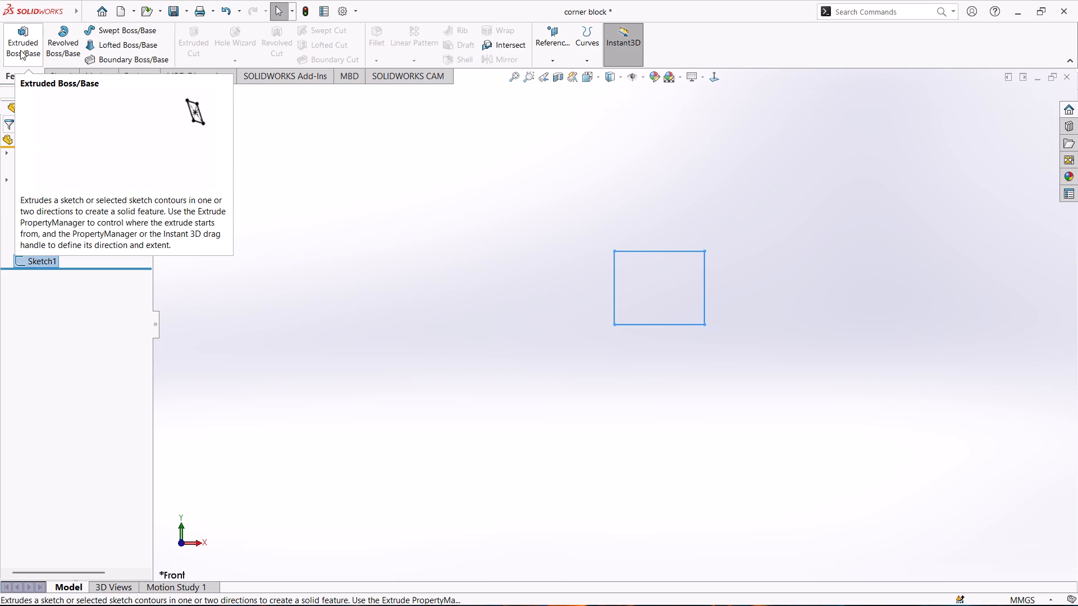
{"action": "left_click", "coordinate": [28, 47]}
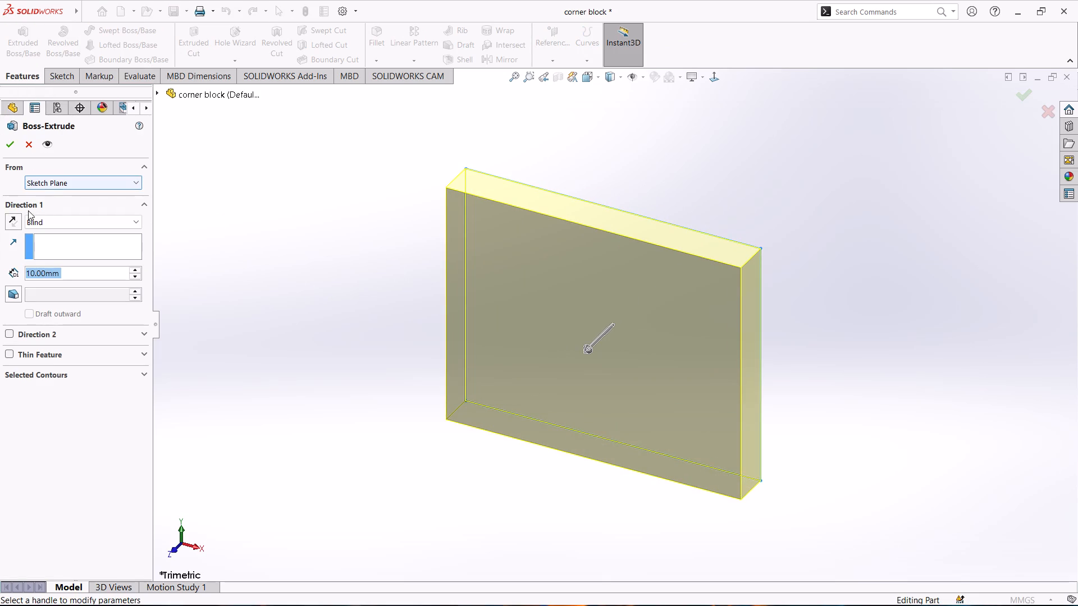
{"action": "left_click", "coordinate": [62, 219]}
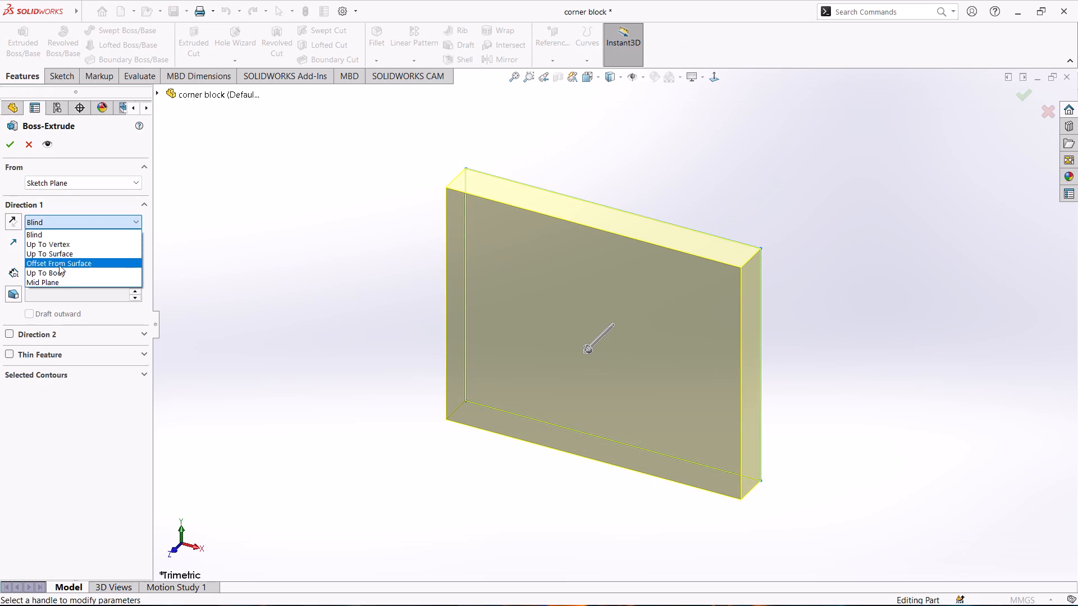
{"action": "left_click", "coordinate": [55, 281]}
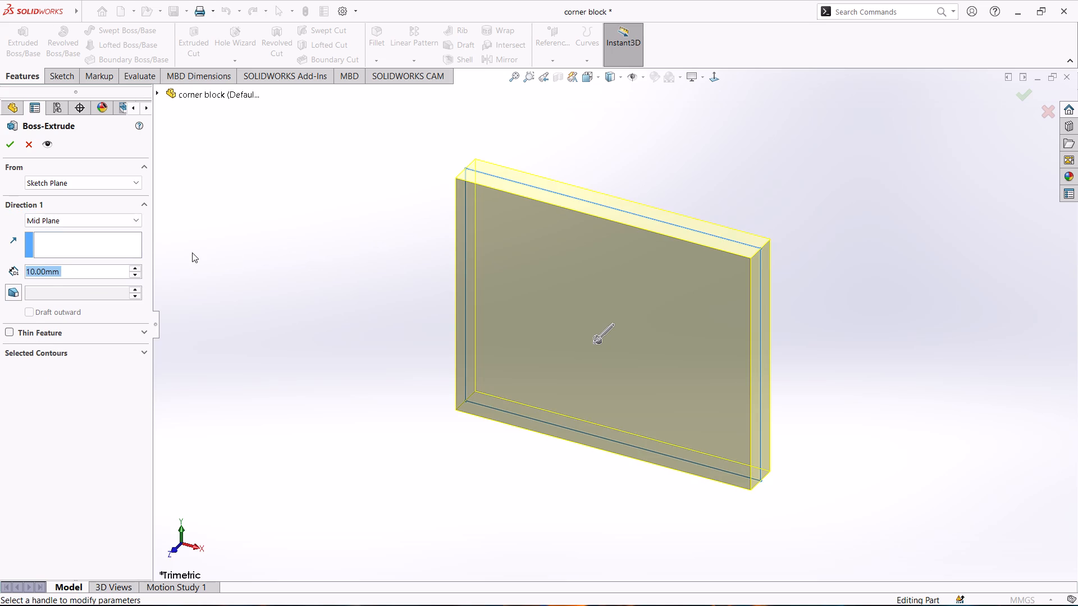
{"action": "type", "text": "70"}
{"action": "key", "text": "Return"}
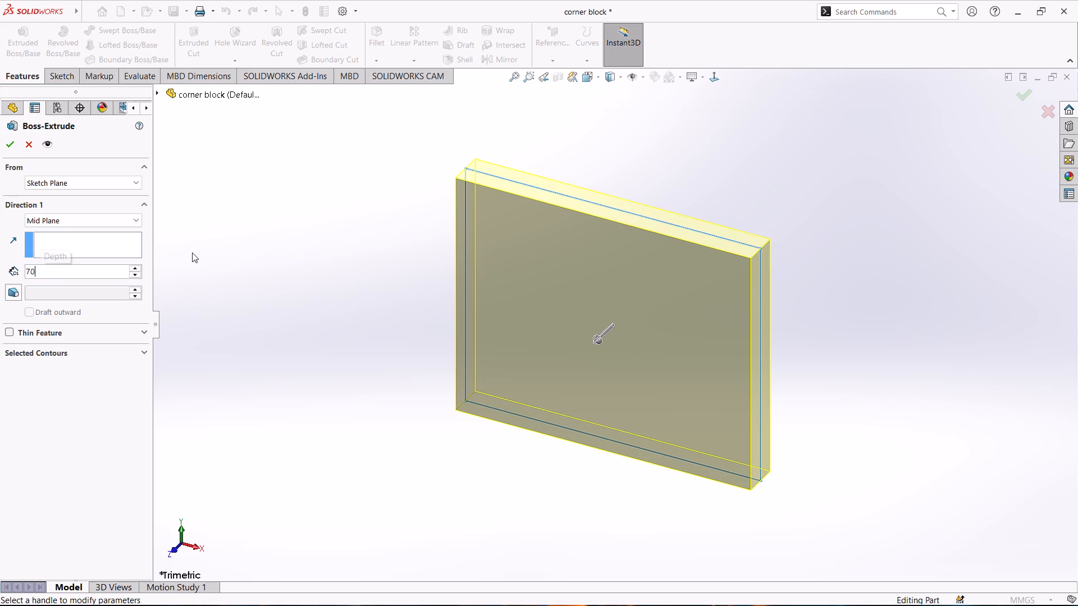
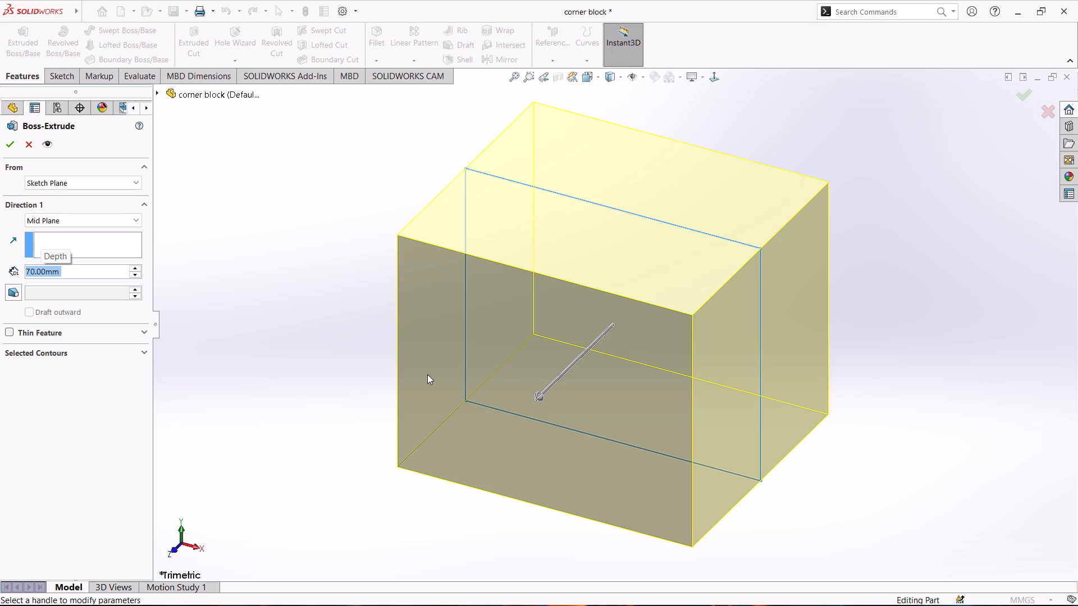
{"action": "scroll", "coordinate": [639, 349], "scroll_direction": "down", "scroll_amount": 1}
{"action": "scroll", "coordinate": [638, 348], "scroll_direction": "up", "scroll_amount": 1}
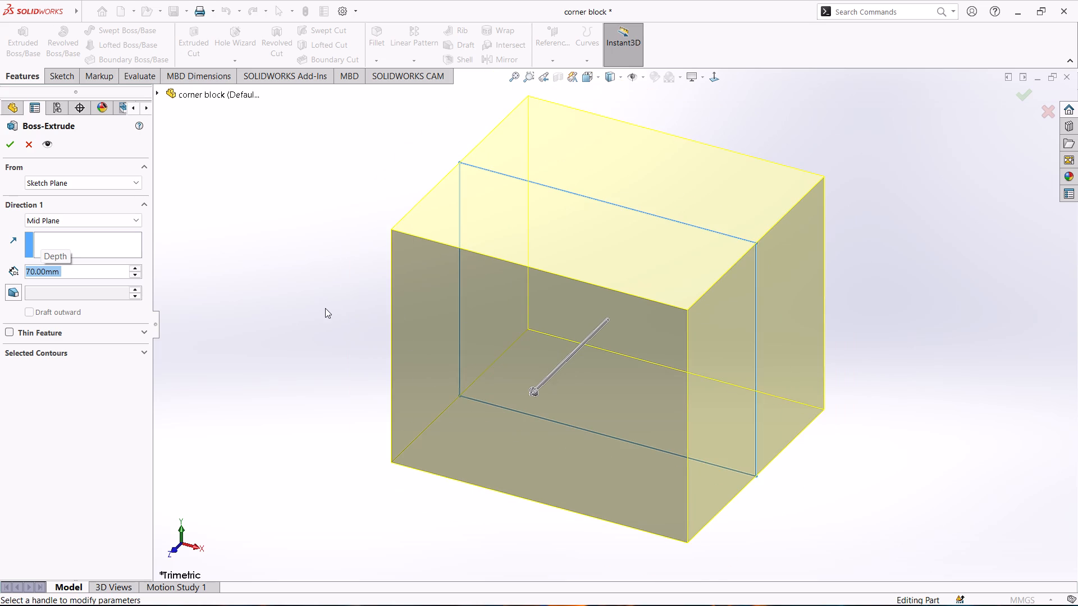
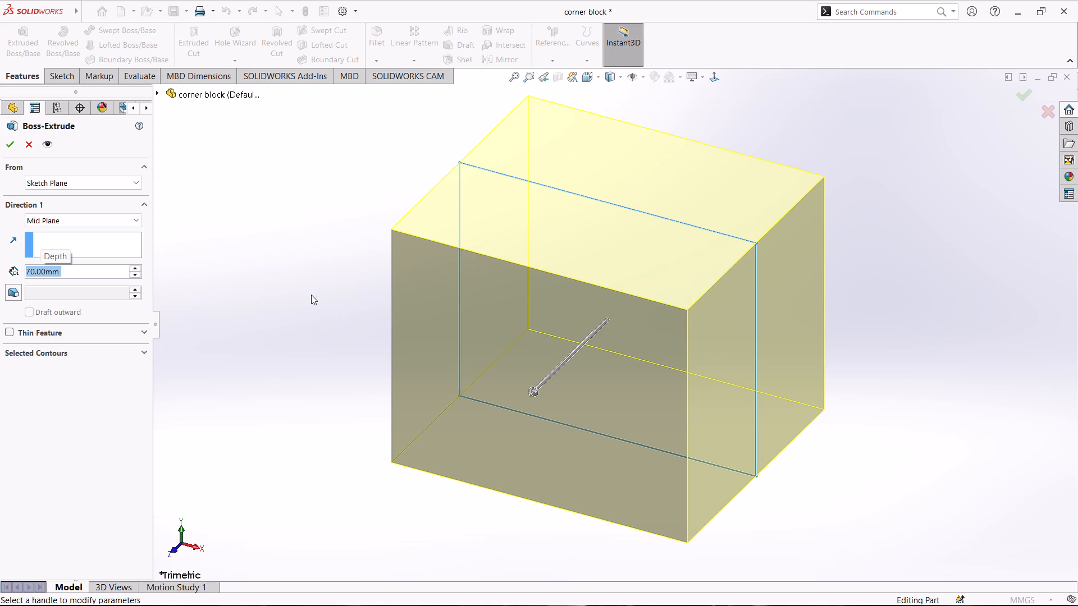
Extrude the rectangle sketch 70 mm about the mid plane as a solid boss.
{"action": "left_click", "coordinate": [7, 146]}
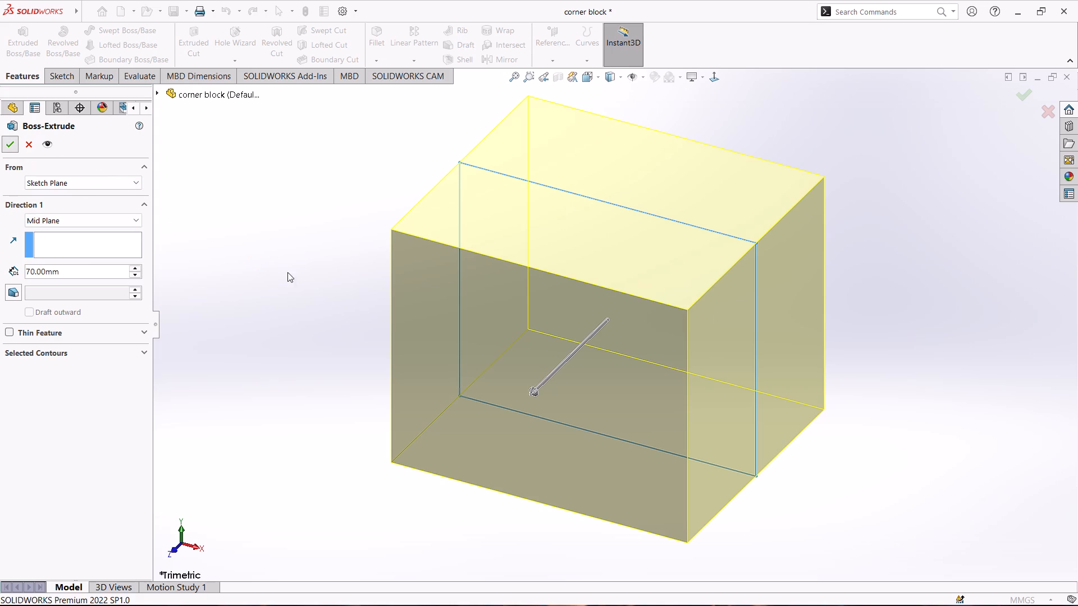
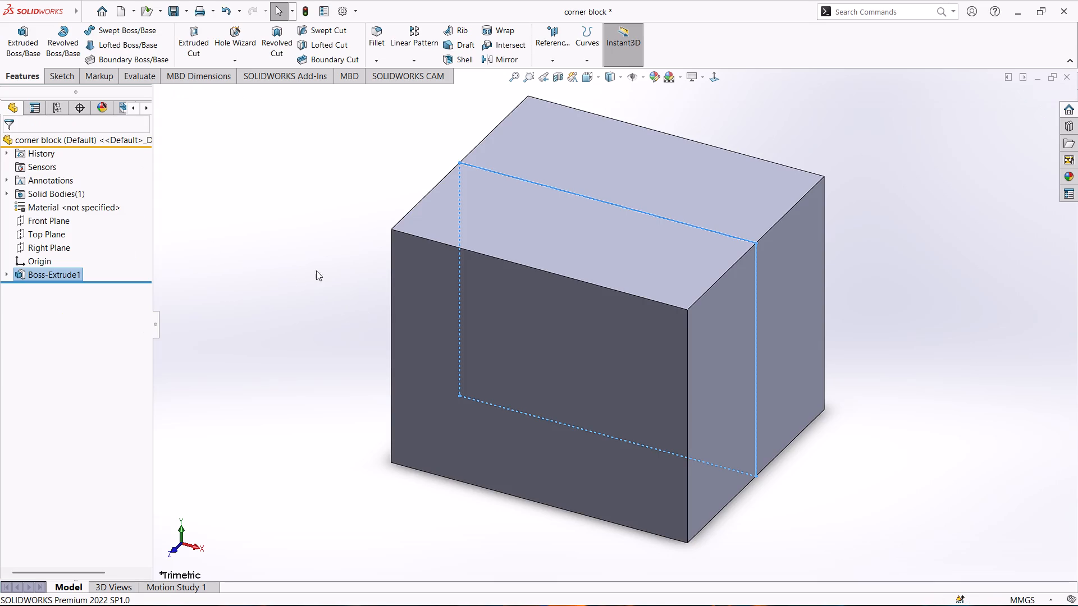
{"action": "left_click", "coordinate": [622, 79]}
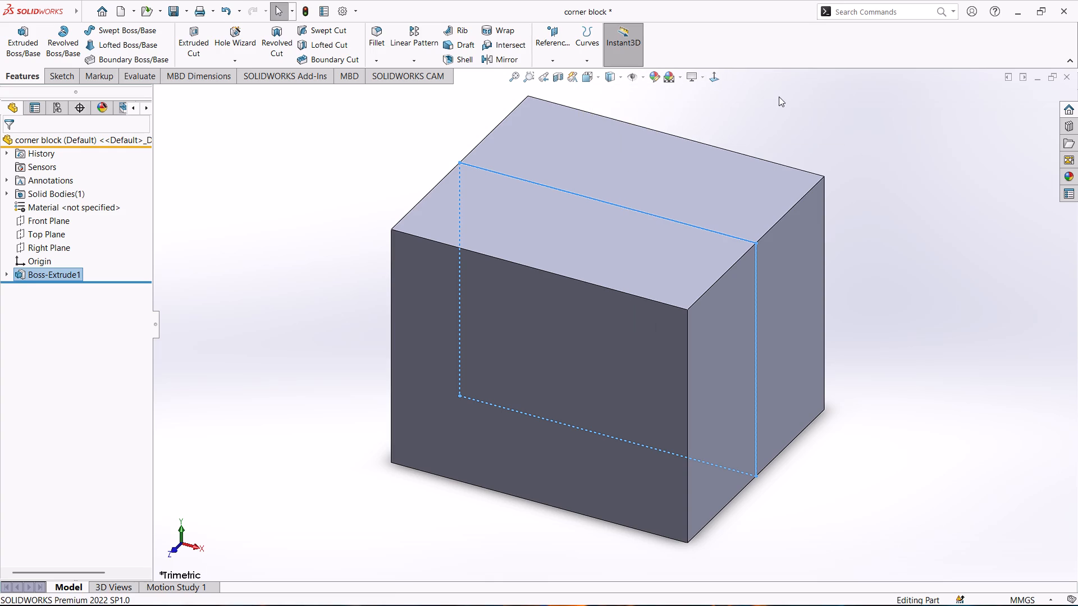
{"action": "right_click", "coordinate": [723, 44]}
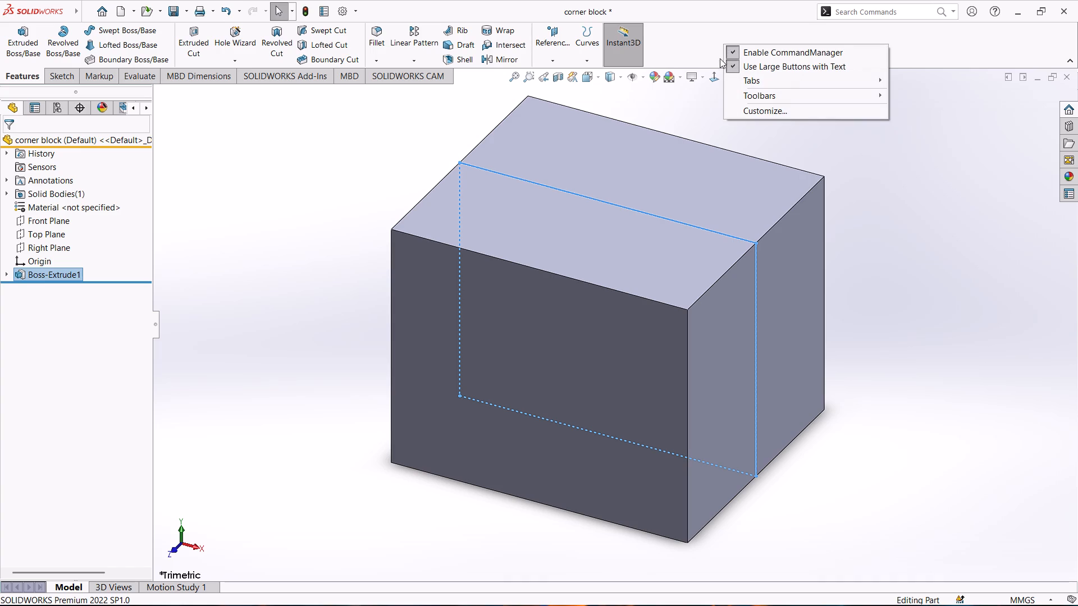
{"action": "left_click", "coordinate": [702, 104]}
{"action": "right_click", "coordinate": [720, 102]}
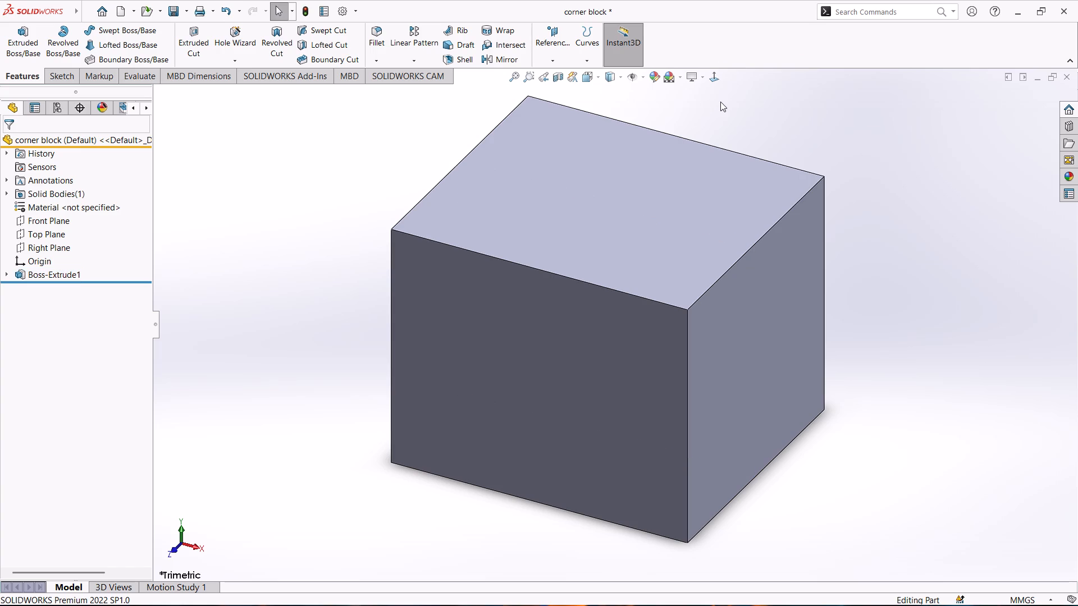
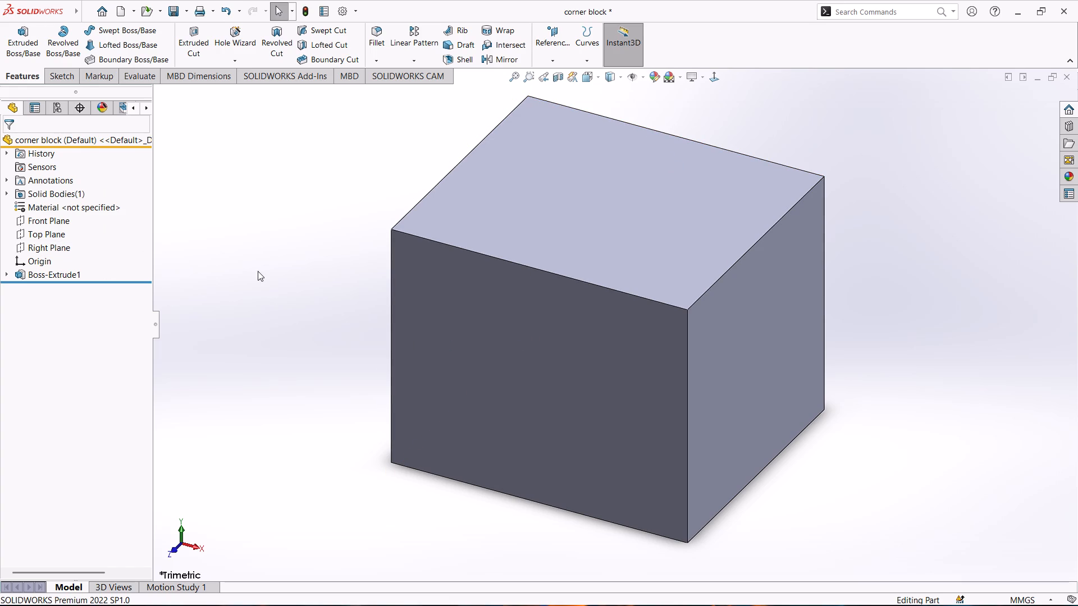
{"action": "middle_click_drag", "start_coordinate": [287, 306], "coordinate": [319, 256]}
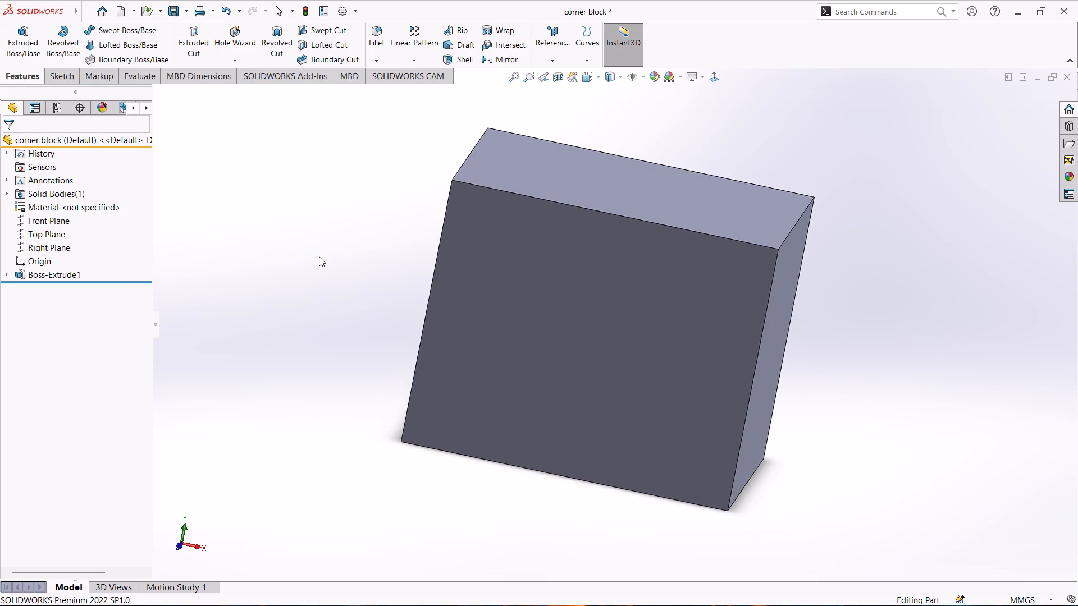
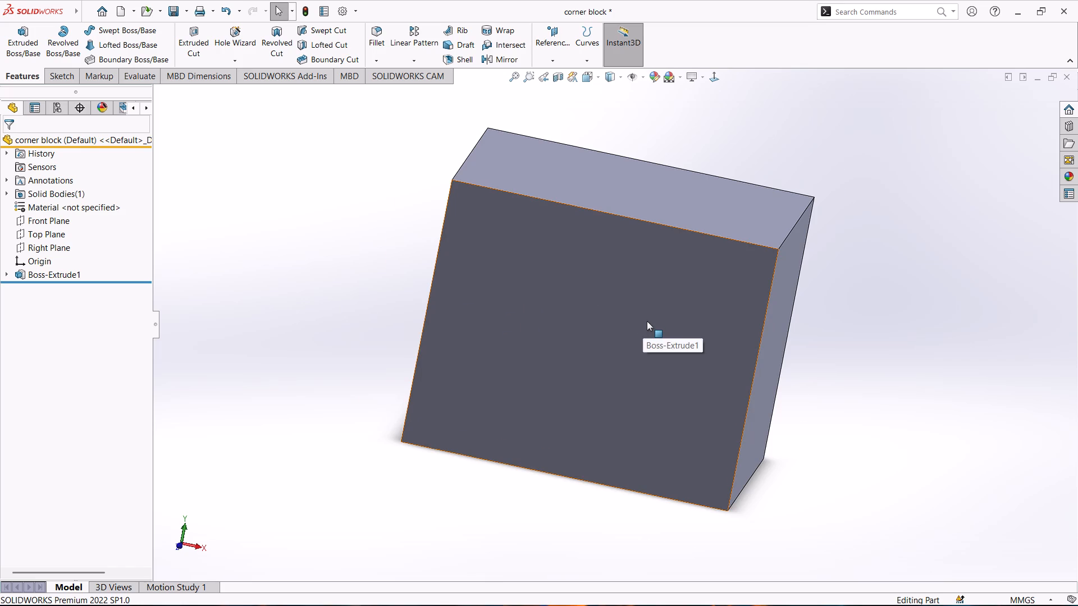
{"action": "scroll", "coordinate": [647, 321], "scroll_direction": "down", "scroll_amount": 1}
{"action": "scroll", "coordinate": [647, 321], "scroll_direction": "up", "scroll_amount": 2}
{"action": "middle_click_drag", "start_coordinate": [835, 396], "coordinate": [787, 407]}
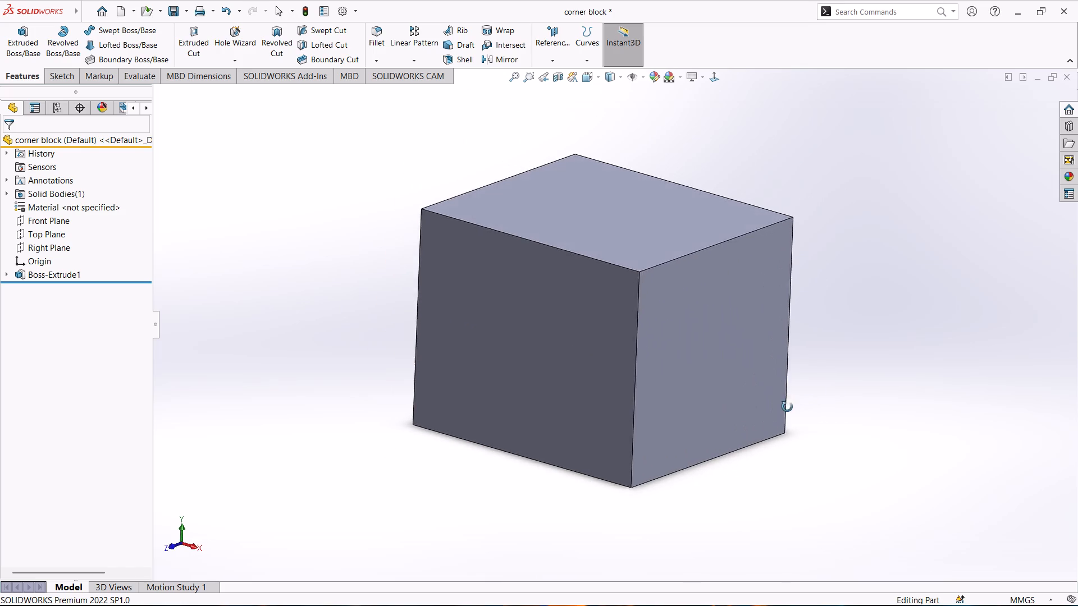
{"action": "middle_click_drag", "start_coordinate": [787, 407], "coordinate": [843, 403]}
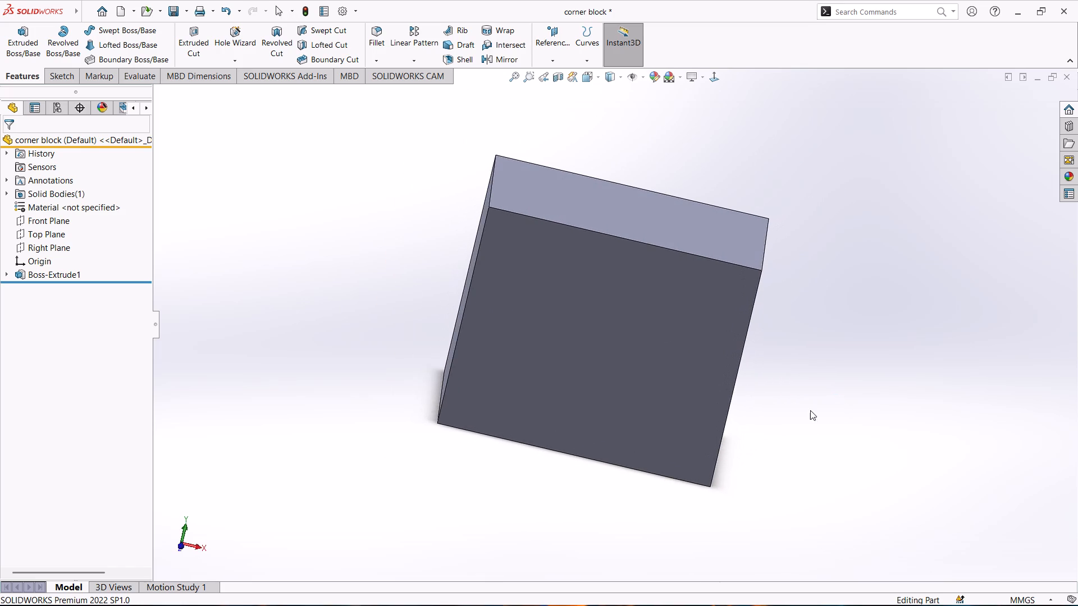
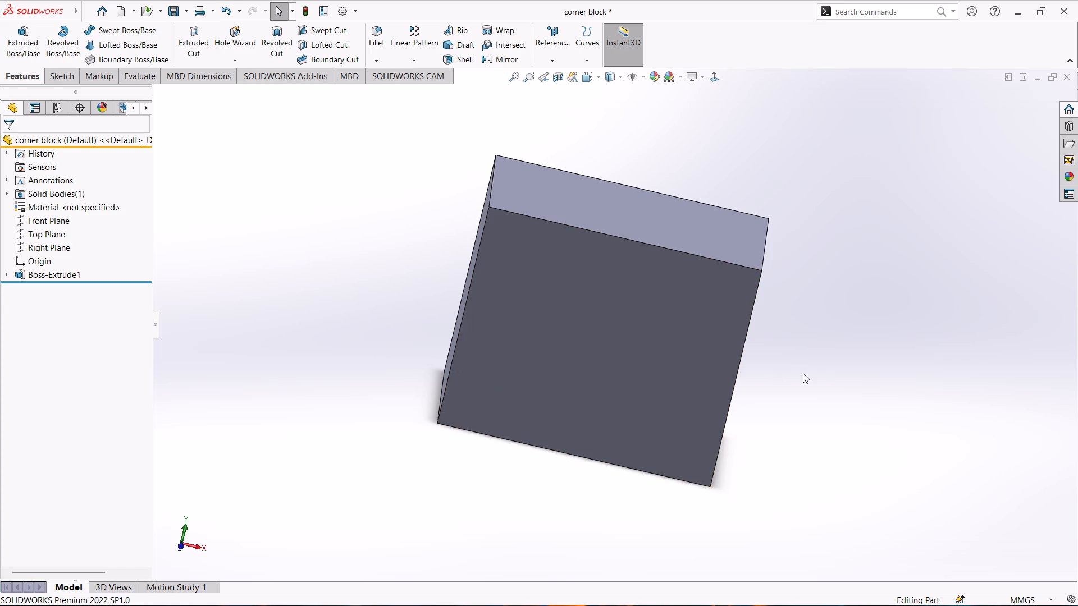
Open a new sketch on the block's 65 by 70 mm end face on the positive X side.
{"action": "scroll", "coordinate": [824, 375], "scroll_direction": "down", "scroll_amount": 1}
{"action": "middle_click_drag", "start_coordinate": [824, 375], "coordinate": [793, 352]}
{"action": "left_click", "coordinate": [725, 342]}
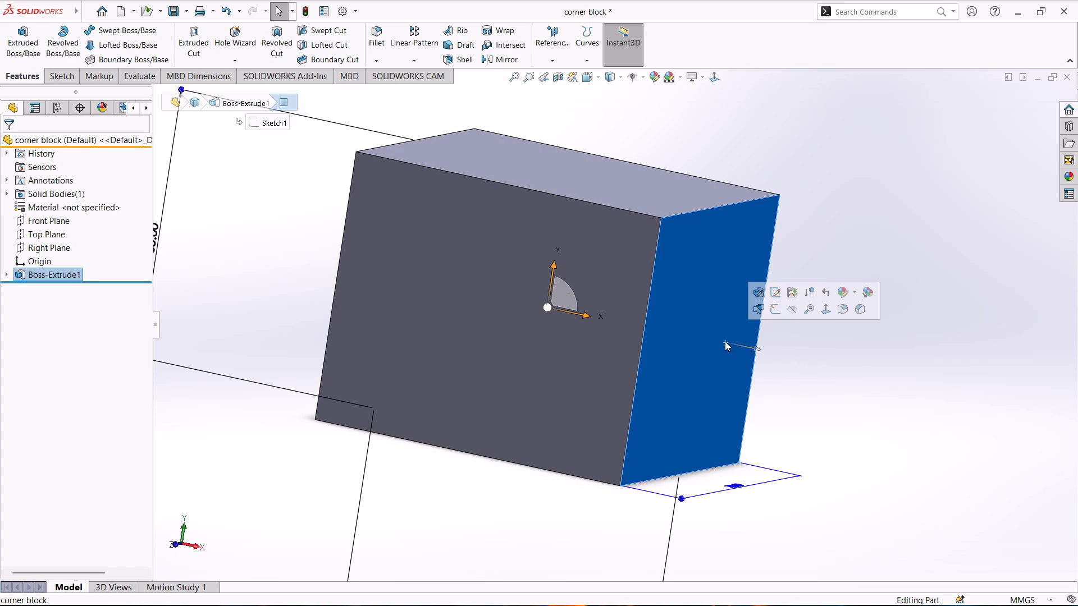
{"action": "left_click", "coordinate": [773, 308]}
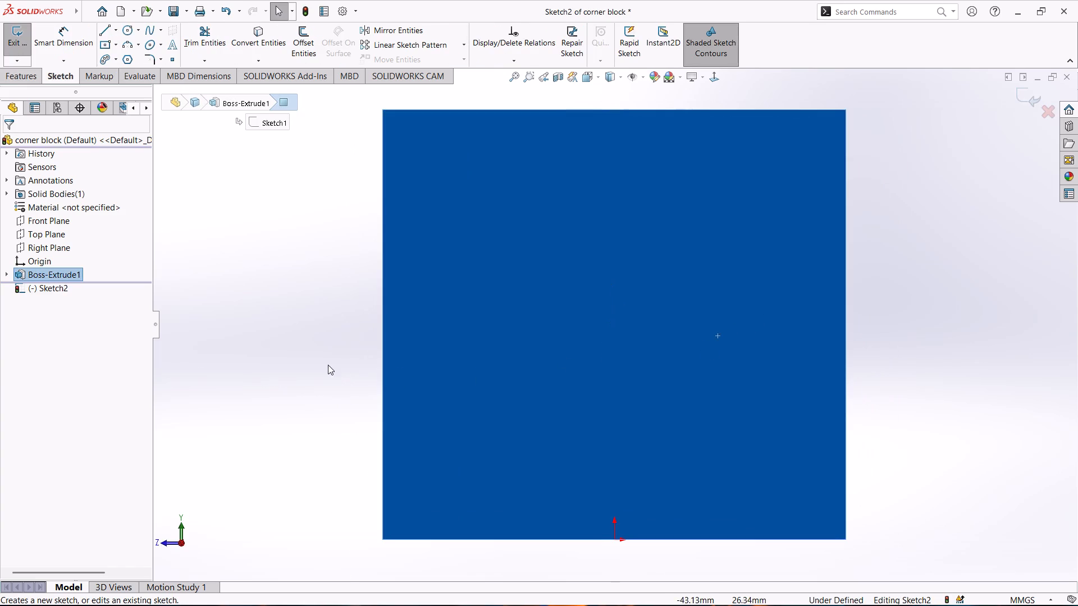
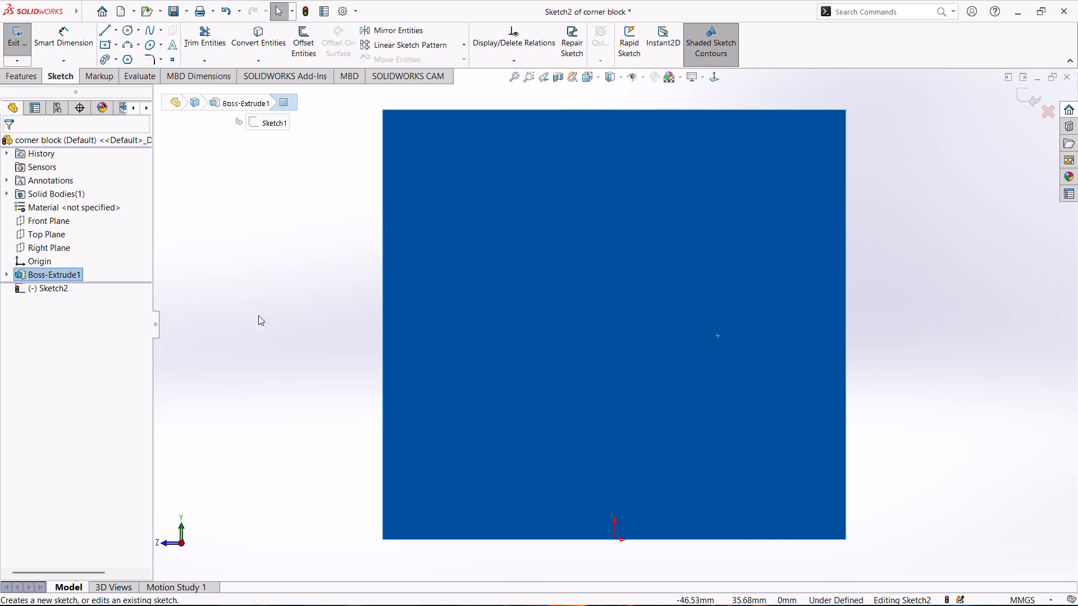
Exit the empty sketch on the block's positive X end face without drawing any geometry.
{"action": "left_click", "coordinate": [4, 43]}
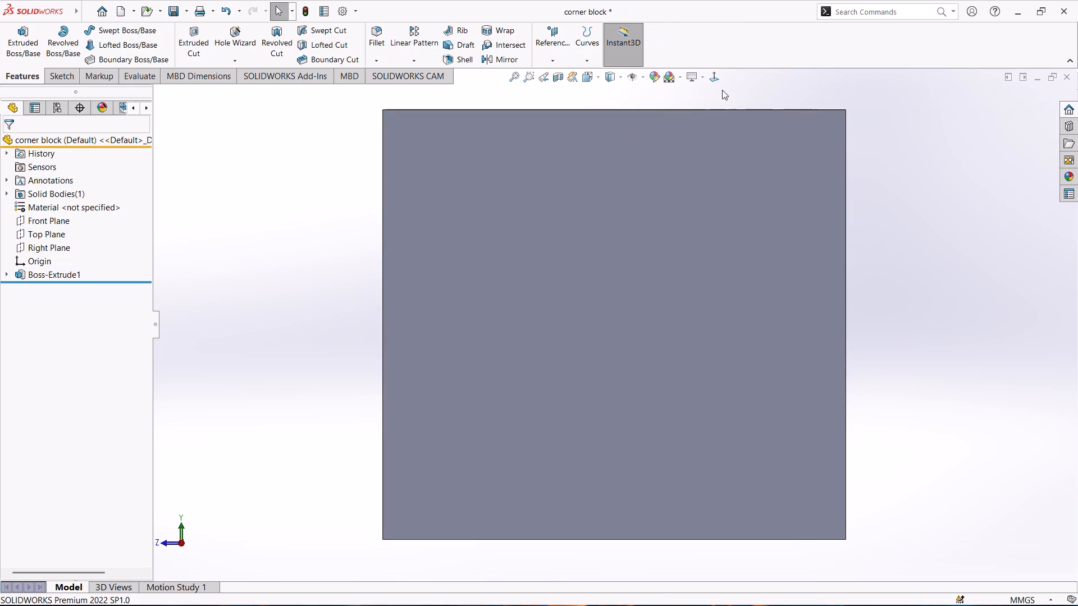
{"action": "left_click", "coordinate": [722, 77]}
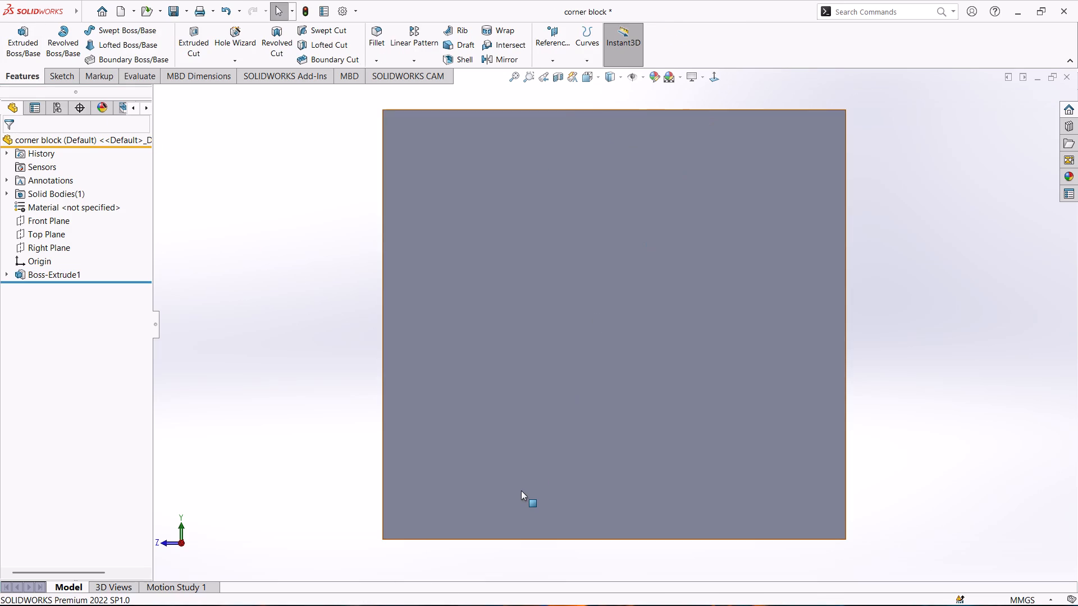
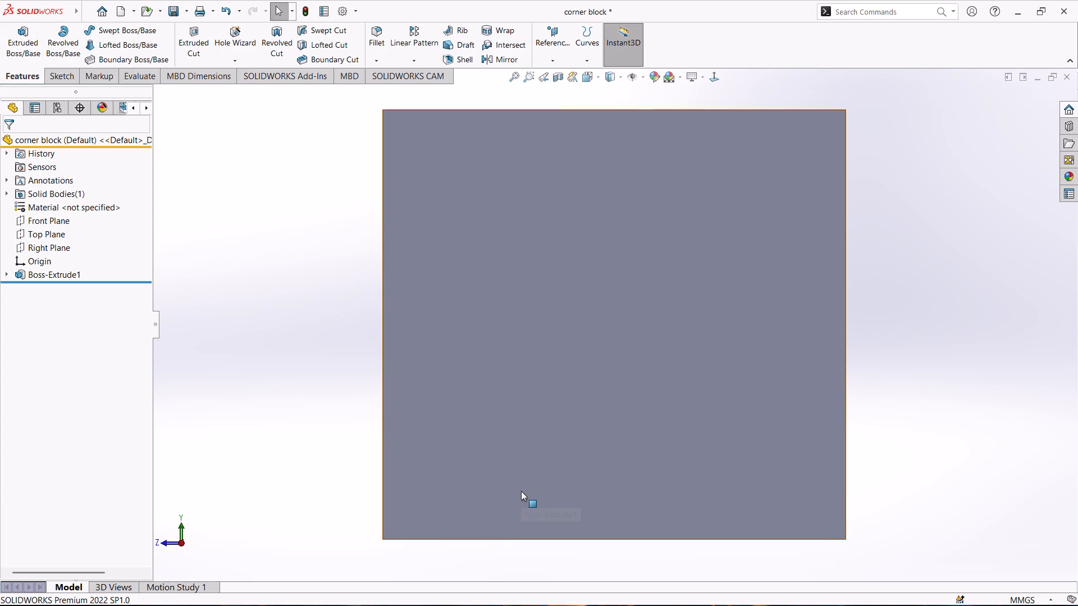
Open Sketch1, the rectangular profile under the block's Boss-Extrude1 feature, for editing.
{"action": "key", "text": "ctrl+7"}
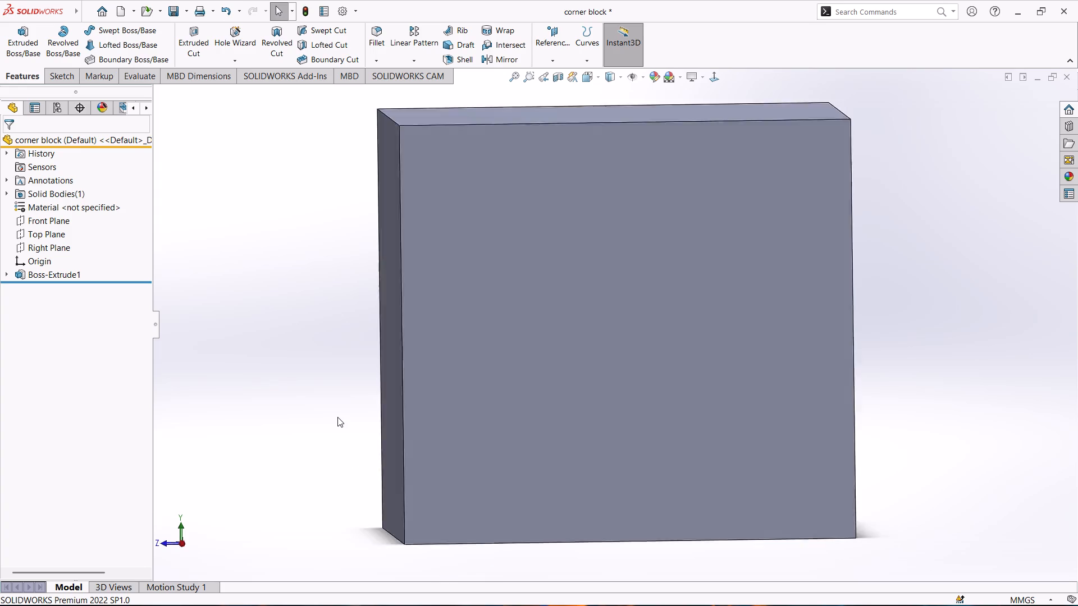
{"action": "middle_click_drag", "start_coordinate": [348, 332], "coordinate": [350, 332]}
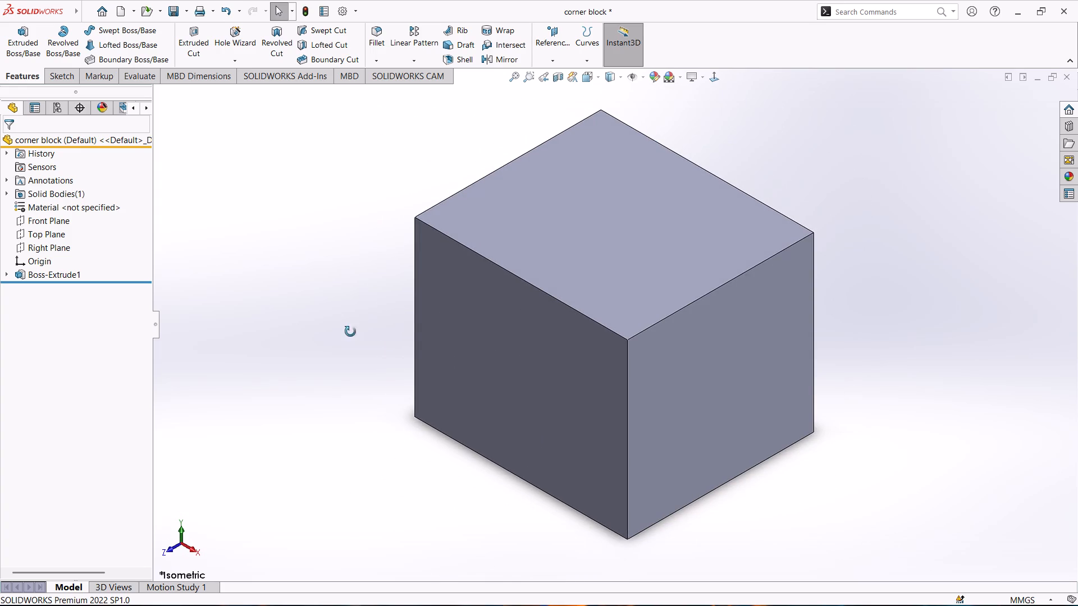
{"action": "middle_click_drag", "start_coordinate": [350, 332], "coordinate": [367, 313]}
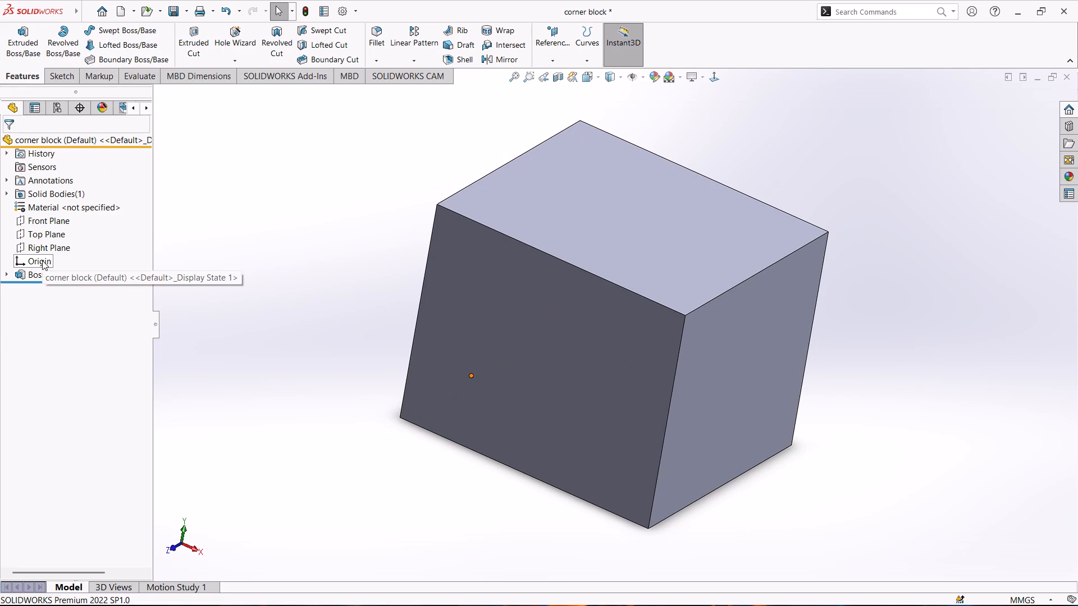
{"action": "left_click", "coordinate": [6, 273]}
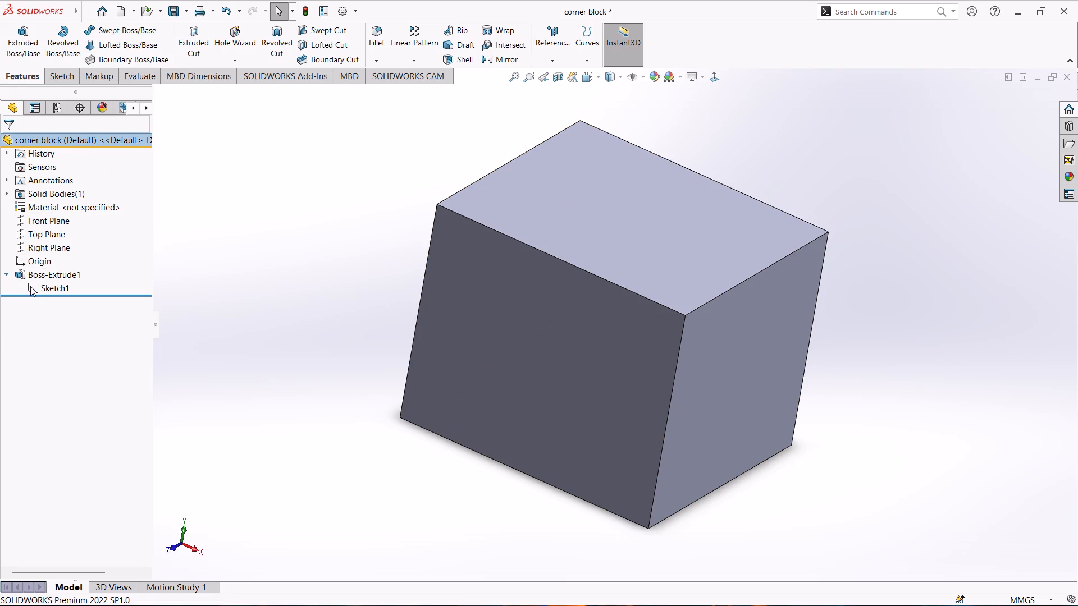
{"action": "right_click", "coordinate": [44, 288]}
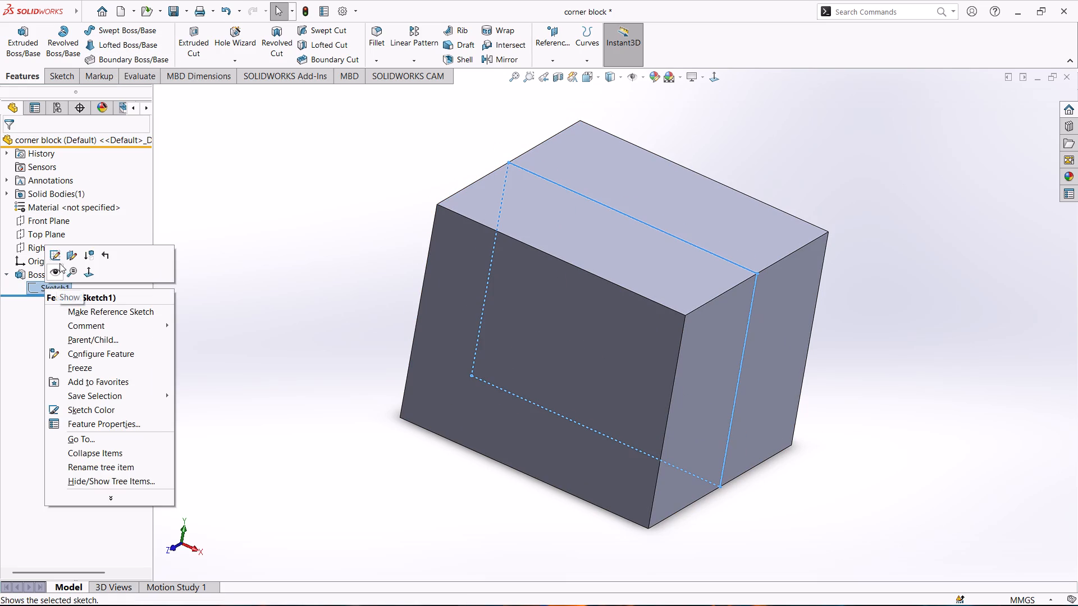
{"action": "left_click", "coordinate": [57, 259]}
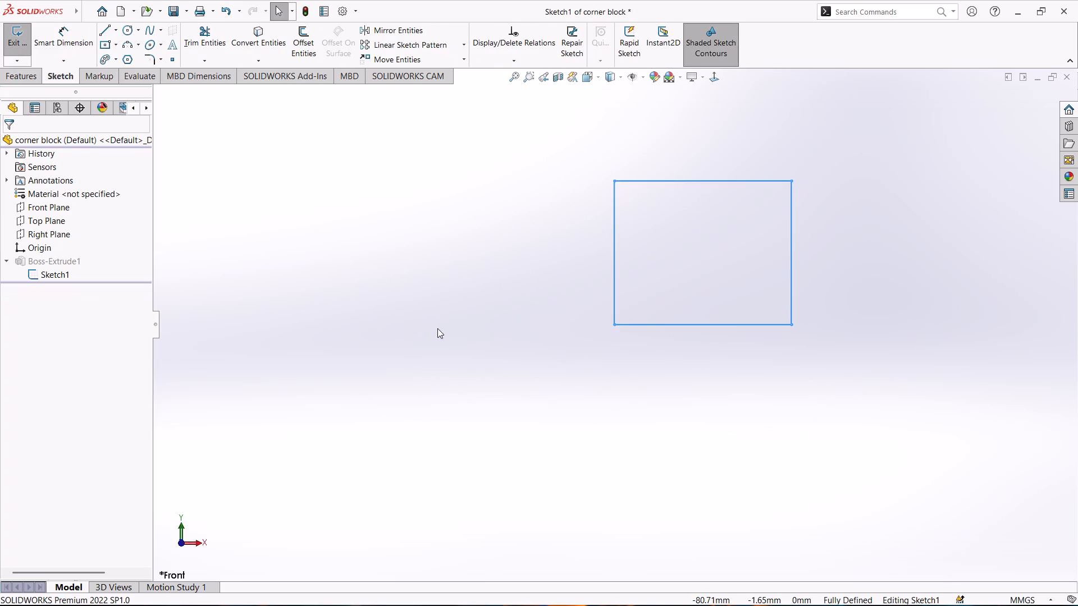
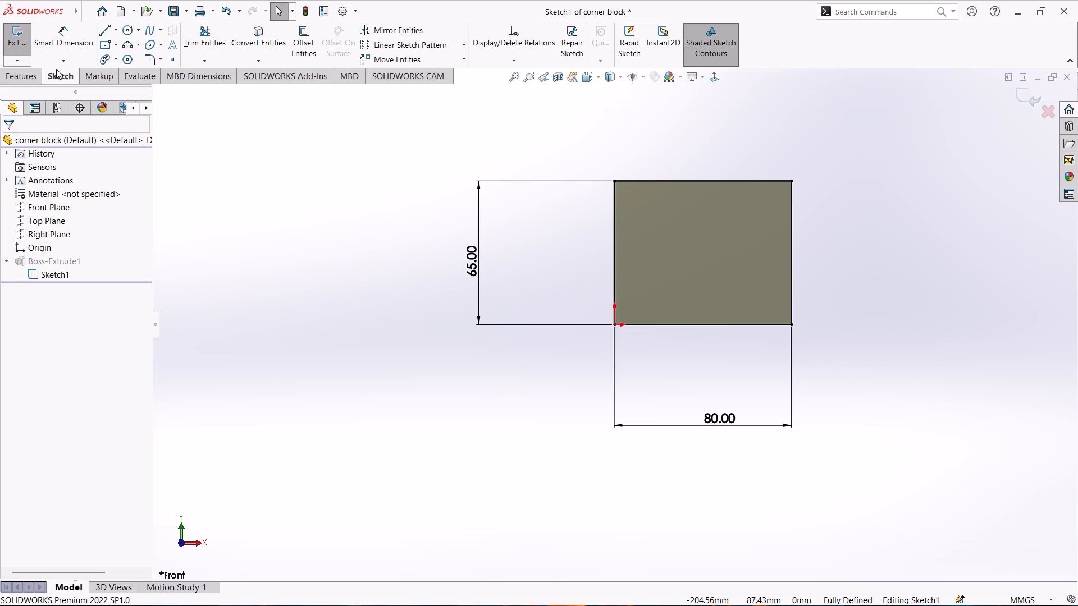
Exit the block's base sketch, Sketch1, and return to the part.
{"action": "left_click", "coordinate": [9, 40]}
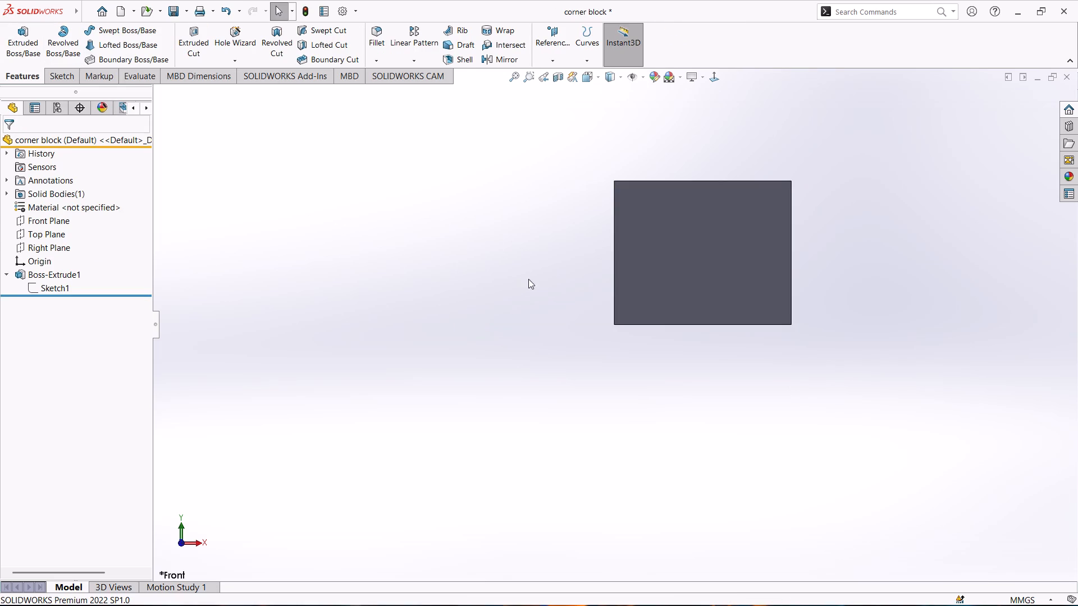
Start a new sketch on the front 80 x 65 mm face of the extruded block.
{"action": "middle_click_drag", "start_coordinate": [511, 237], "coordinate": [543, 263]}
{"action": "left_click", "coordinate": [729, 268]}
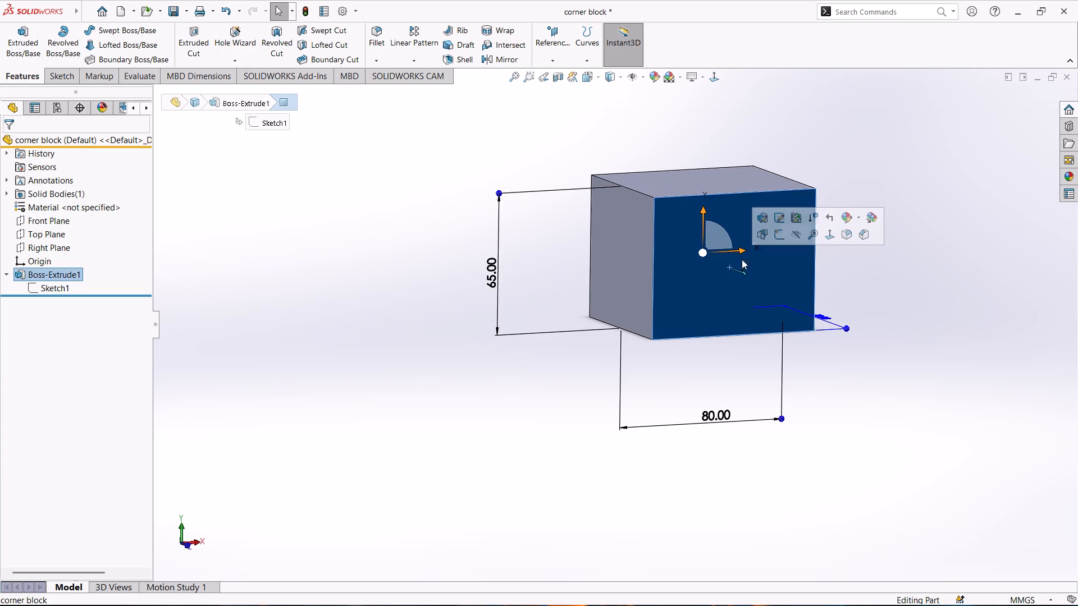
{"action": "left_click", "coordinate": [772, 238]}
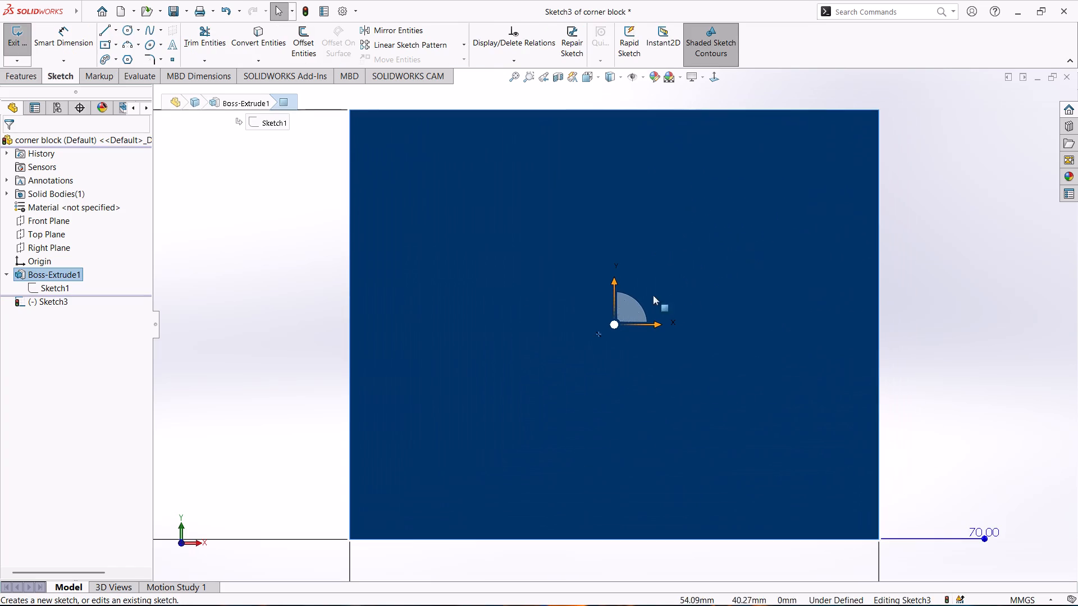
{"action": "middle_click_drag", "start_coordinate": [249, 309], "coordinate": [311, 356]}
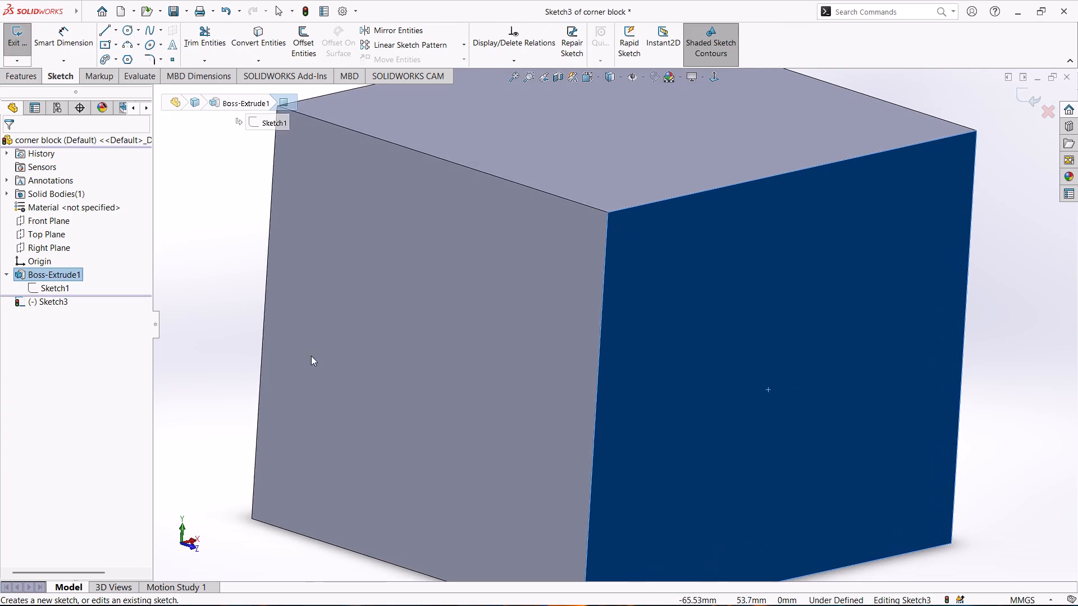
{"action": "scroll", "coordinate": [798, 405], "scroll_direction": "down", "scroll_amount": 2}
{"action": "scroll", "coordinate": [800, 405], "scroll_direction": "up", "scroll_amount": 3}
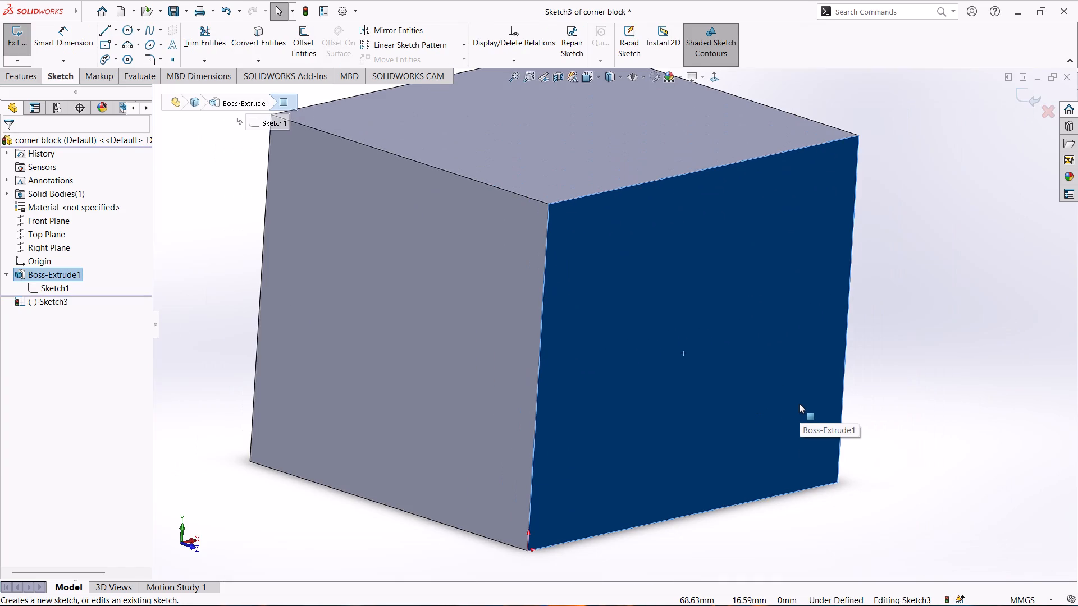
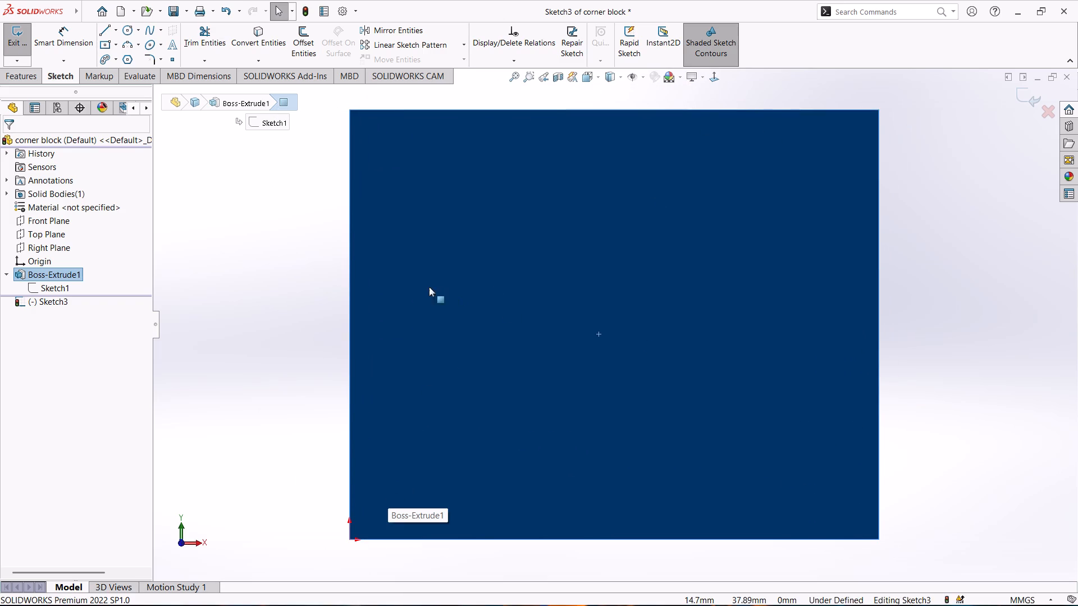
Start the Line tool for sketching a line on the block's front face.
{"action": "left_click", "coordinate": [109, 31]}
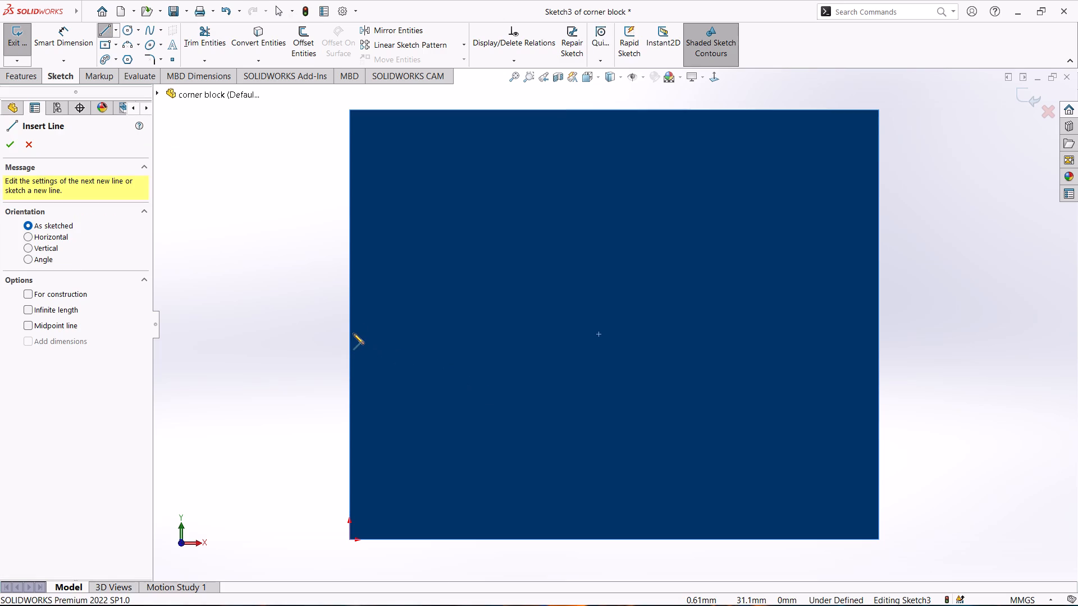
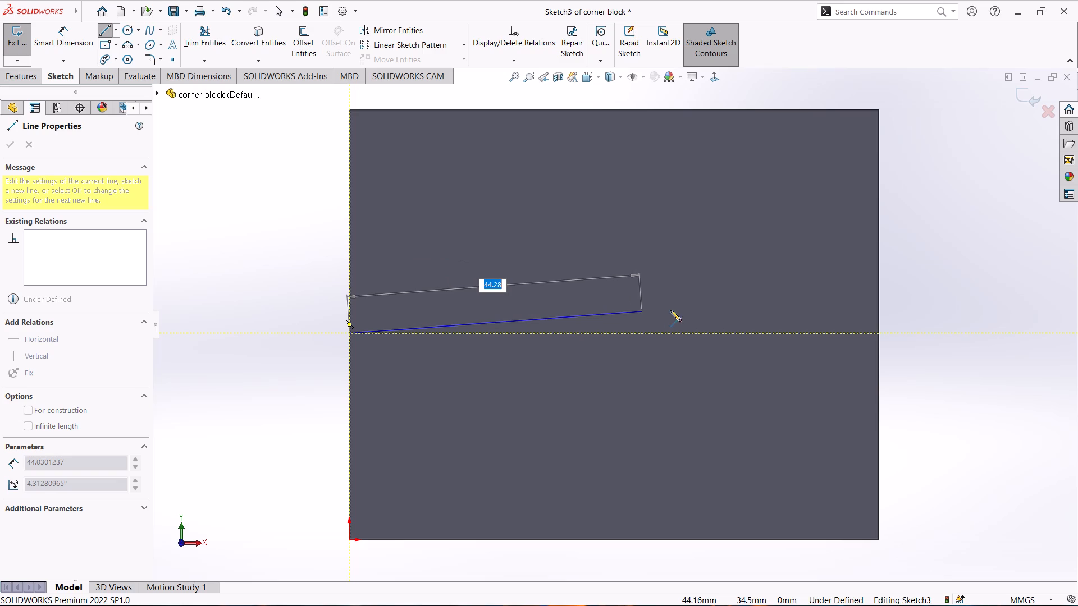
Sketch a closed rectangular line profile, 80 mm wide and about 34 mm high, covering the upper part of the front face.
{"action": "left_click", "coordinate": [878, 331]}
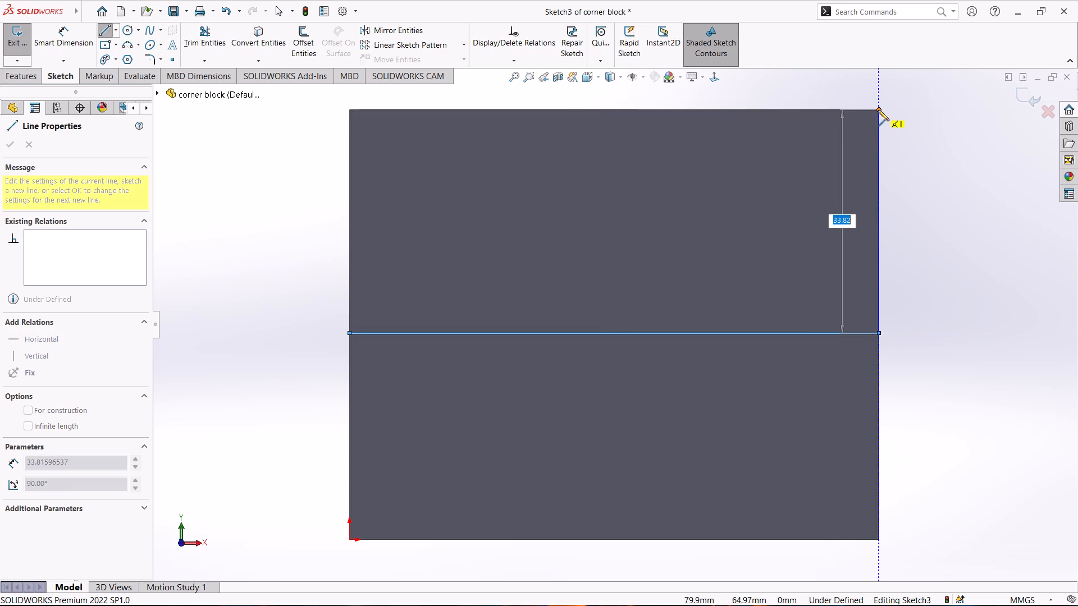
{"action": "left_click", "coordinate": [878, 110]}
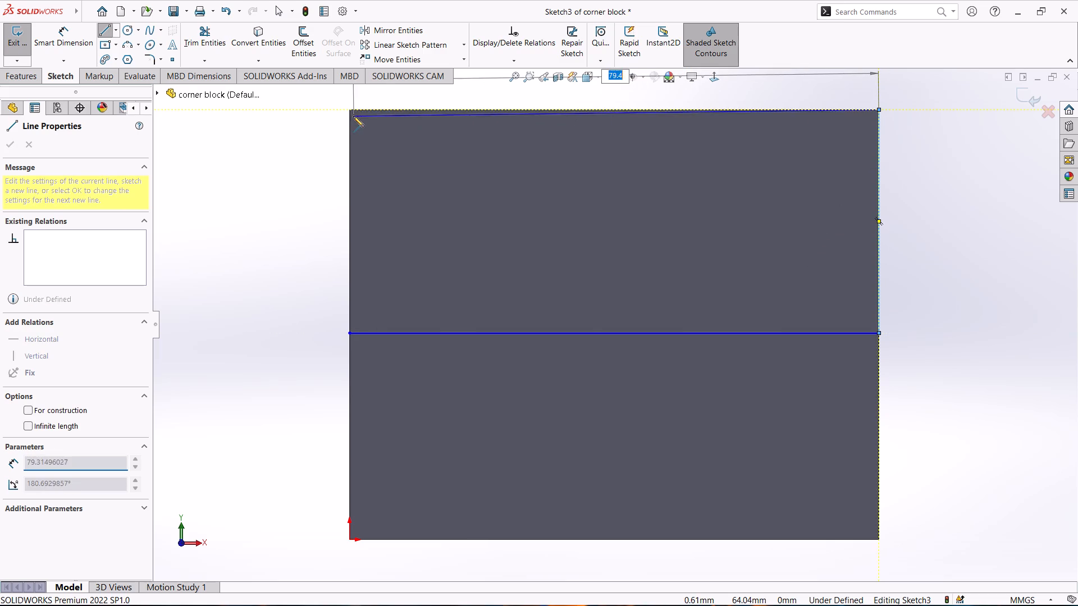
{"action": "left_click", "coordinate": [349, 110]}
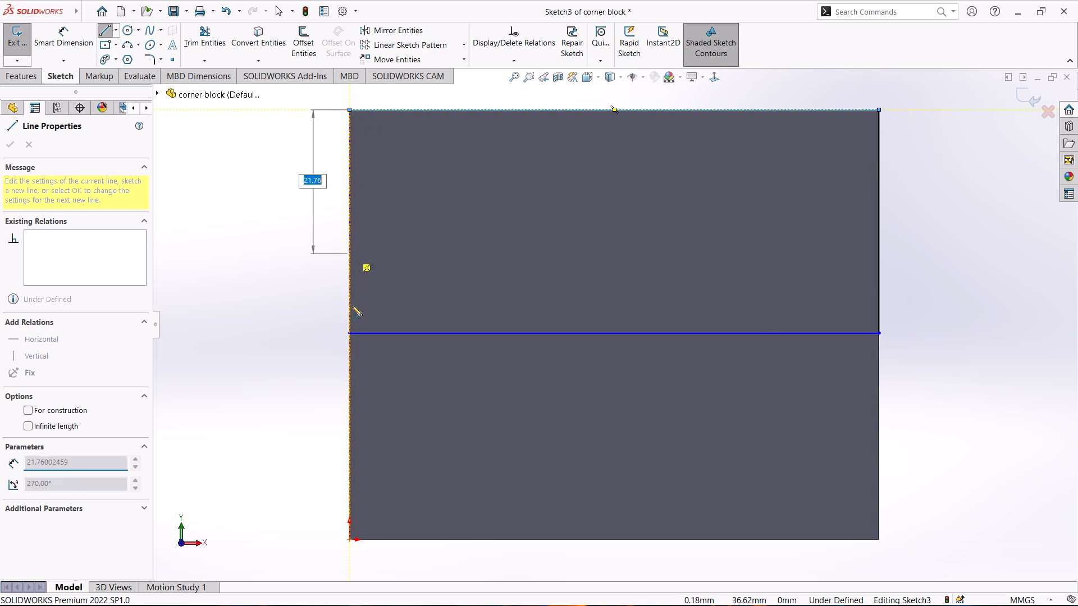
{"action": "left_click", "coordinate": [348, 333]}
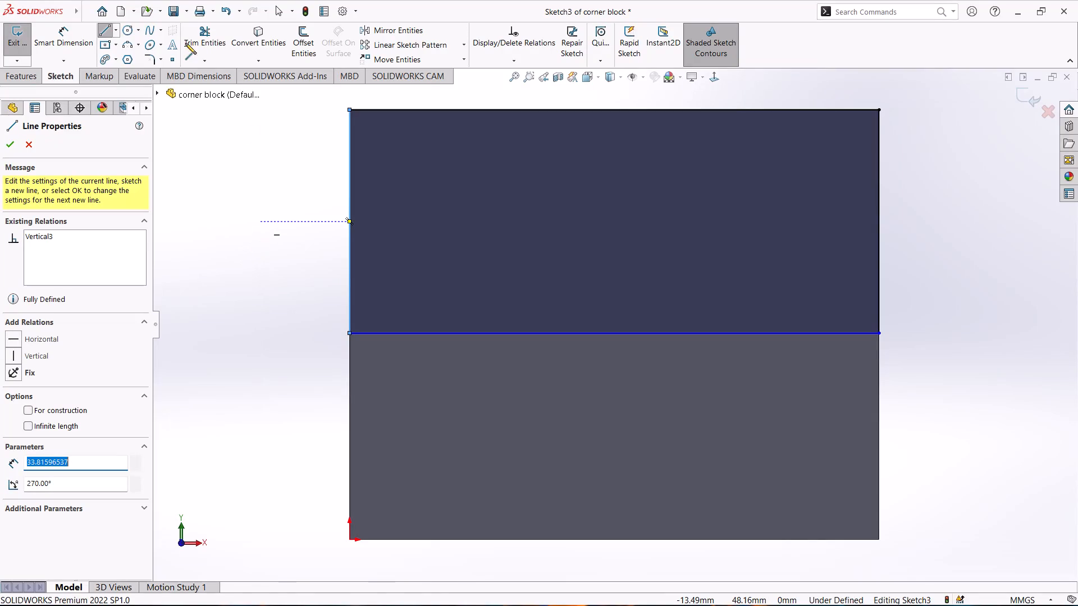
Dimension the vertical distance between the profile's lower horizontal line and the block's bottom edge.
{"action": "left_click", "coordinate": [70, 38]}
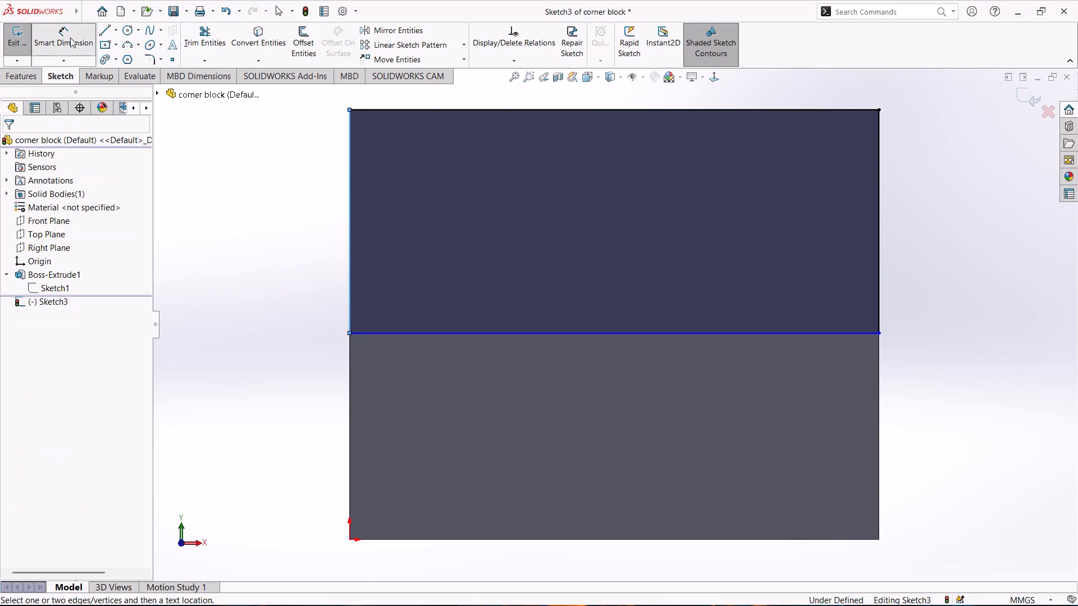
{"action": "left_click", "coordinate": [387, 332]}
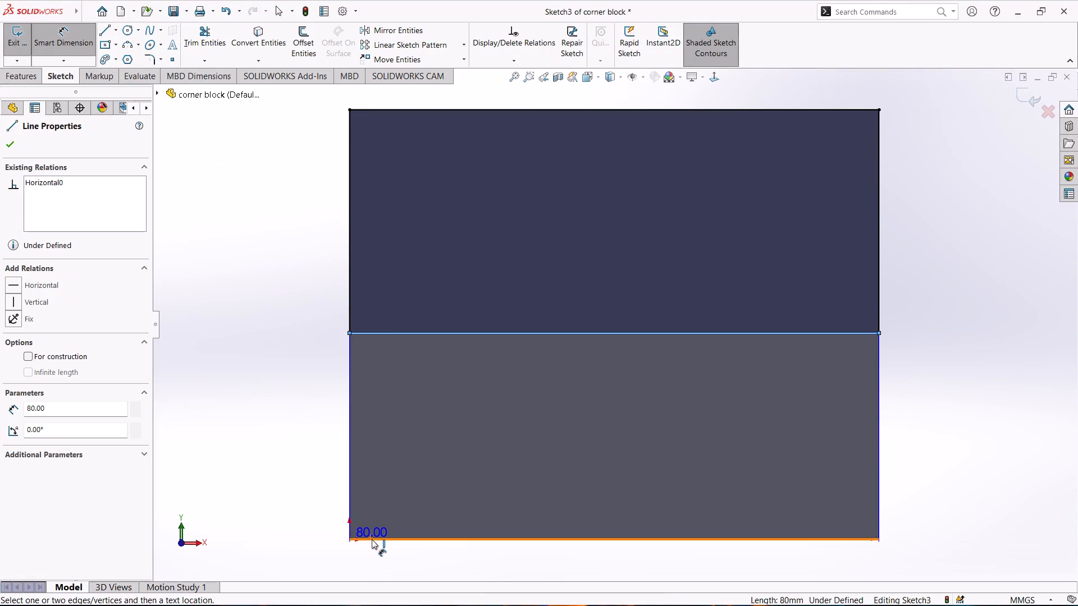
{"action": "left_click", "coordinate": [372, 539]}
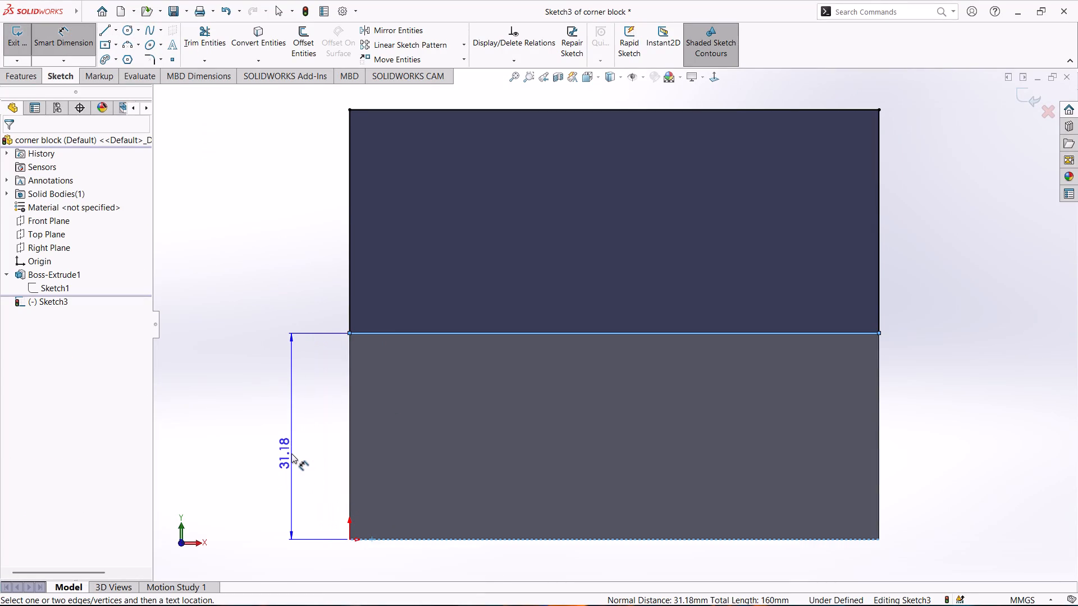
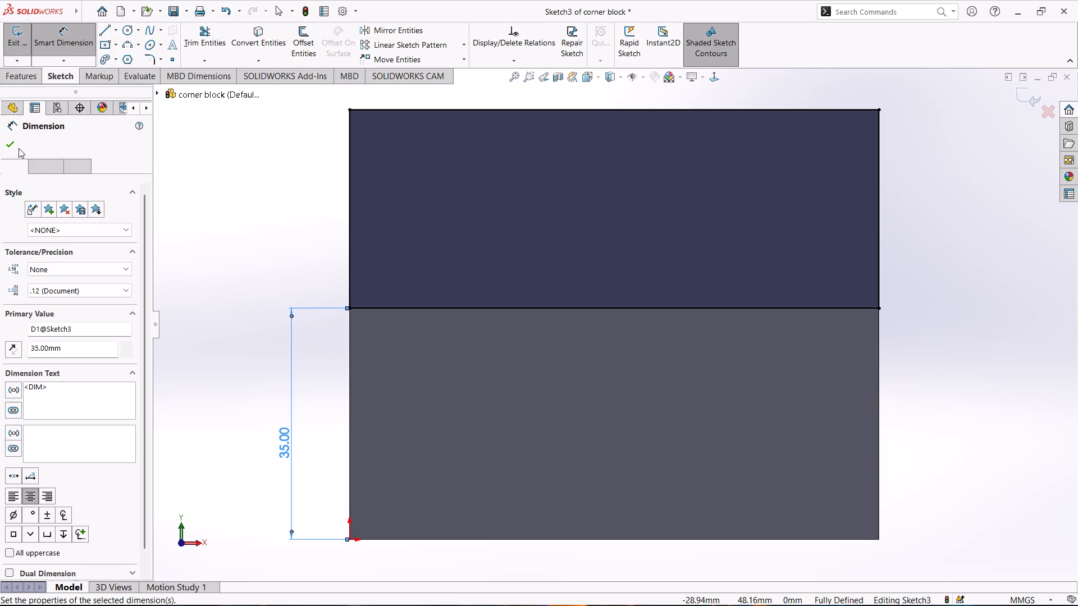
Finish dimensioning and exit the sketch of the upper rectangular profile on the front face.
{"action": "left_click", "coordinate": [4, 141]}
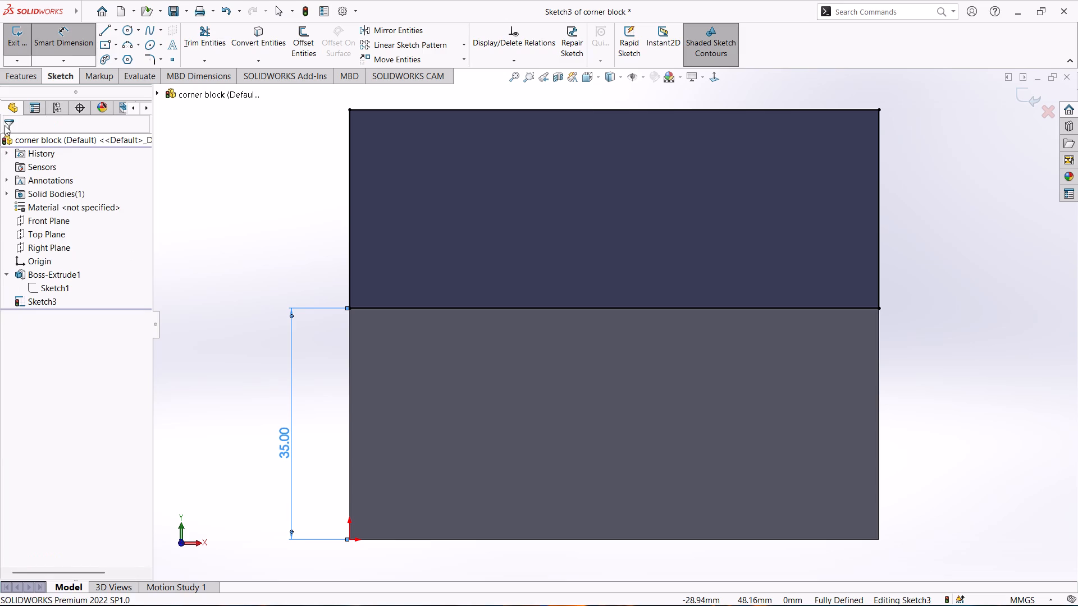
{"action": "left_click", "coordinate": [12, 47]}
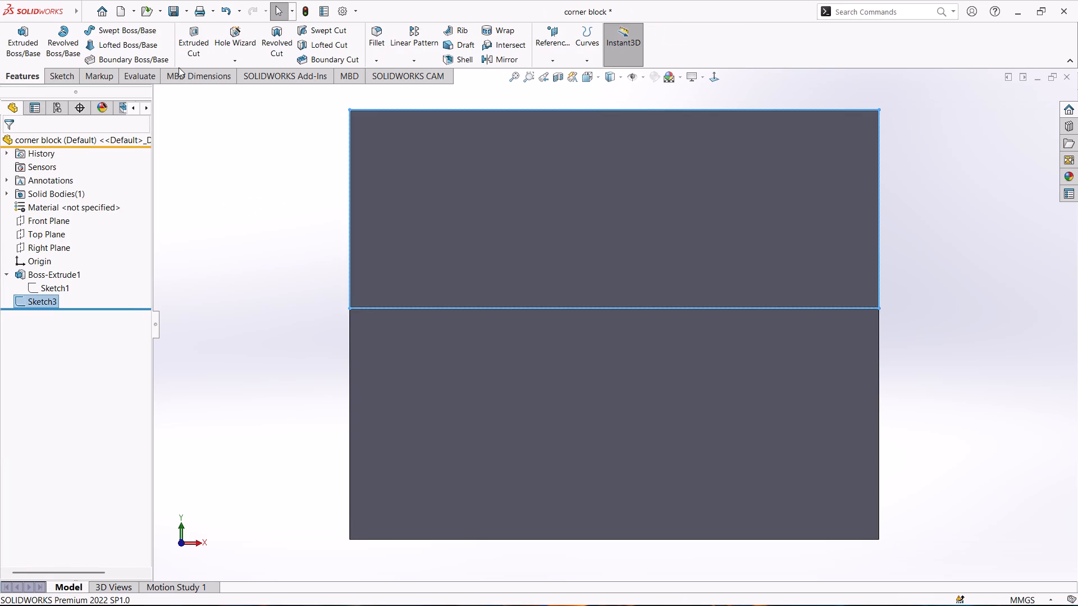
Set up an Extruded Cut of the block using the upper rectangular profile on the front face.
{"action": "left_click", "coordinate": [191, 31]}
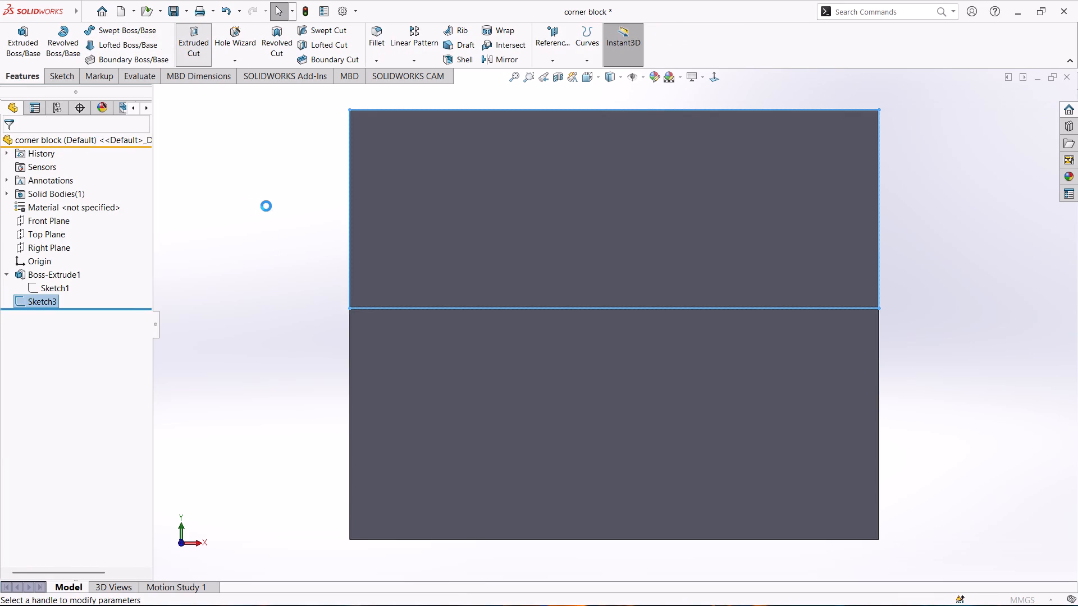
{"action": "middle_click_drag", "start_coordinate": [263, 191], "coordinate": [302, 244]}
{"action": "scroll", "coordinate": [302, 242], "scroll_direction": "down", "scroll_amount": 1}
{"action": "scroll", "coordinate": [302, 242], "scroll_direction": "up", "scroll_amount": 3}
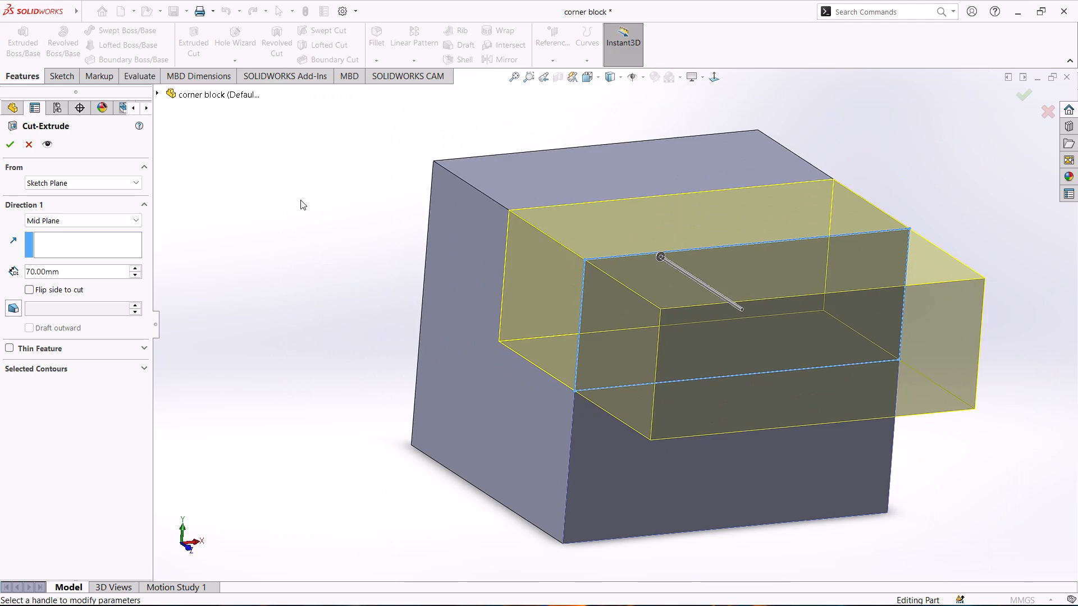
{"action": "middle_click_drag", "start_coordinate": [299, 198], "coordinate": [318, 229]}
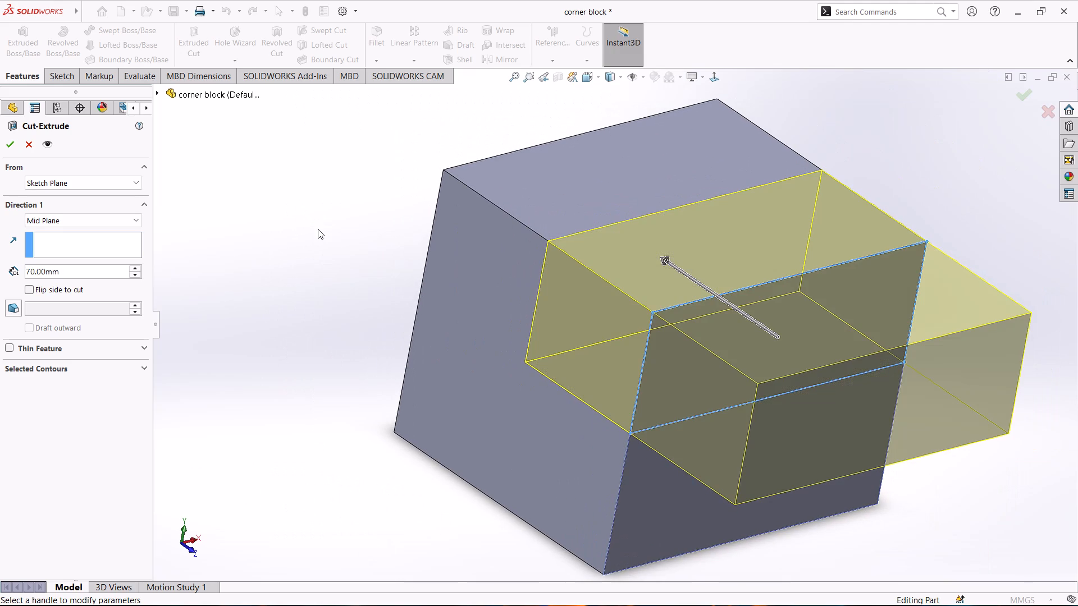
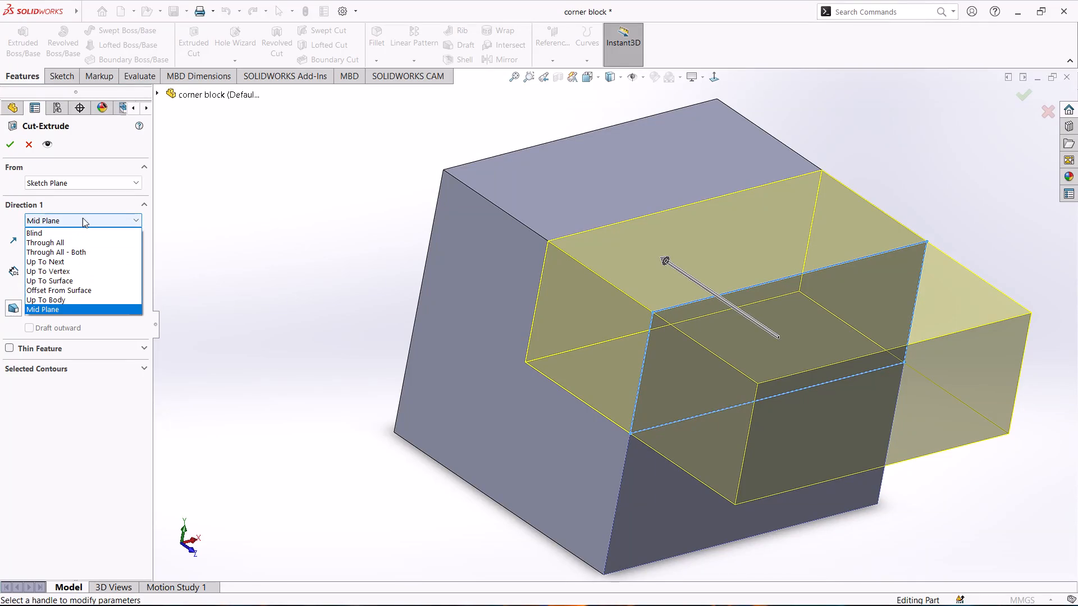
Set the cut's Direction 1 end condition to Blind.
{"action": "left_click", "coordinate": [41, 231]}
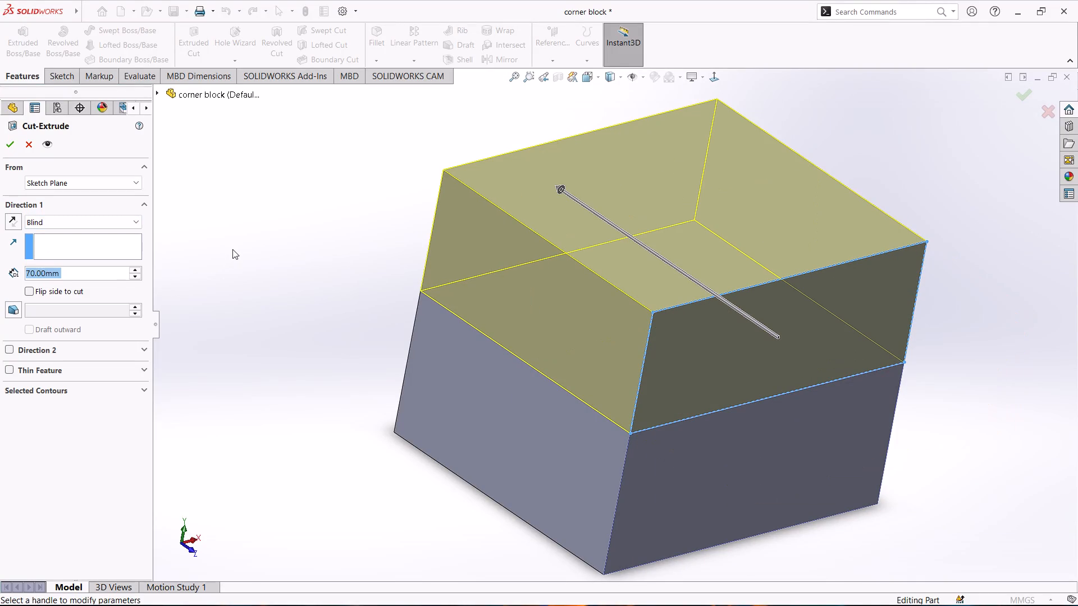
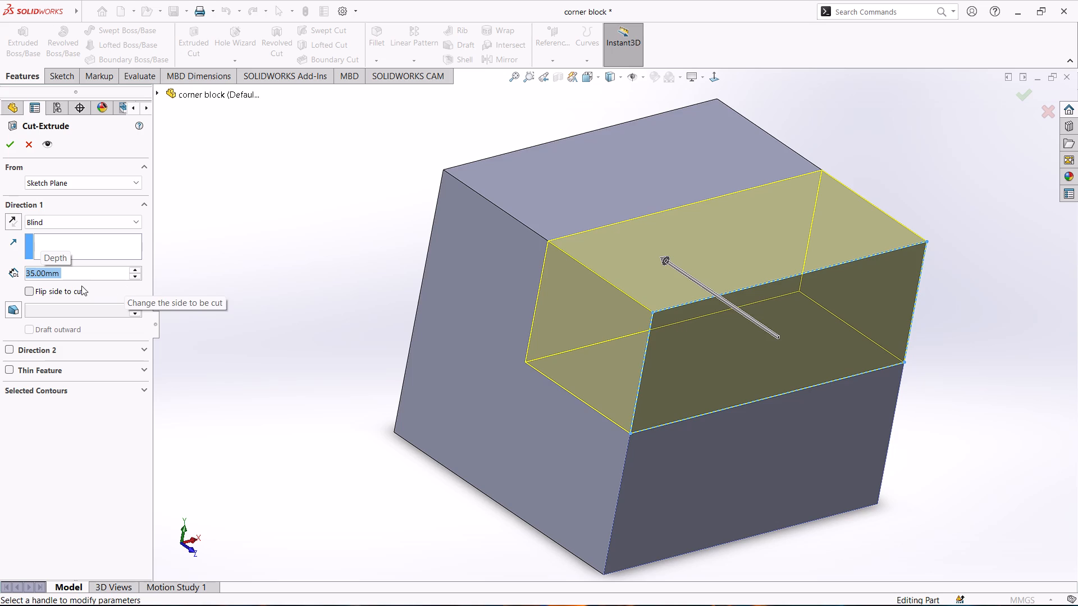
Complete the blind Extruded Cut of the rectangular profile at a depth of 35 mm.
{"action": "left_click", "coordinate": [10, 147]}
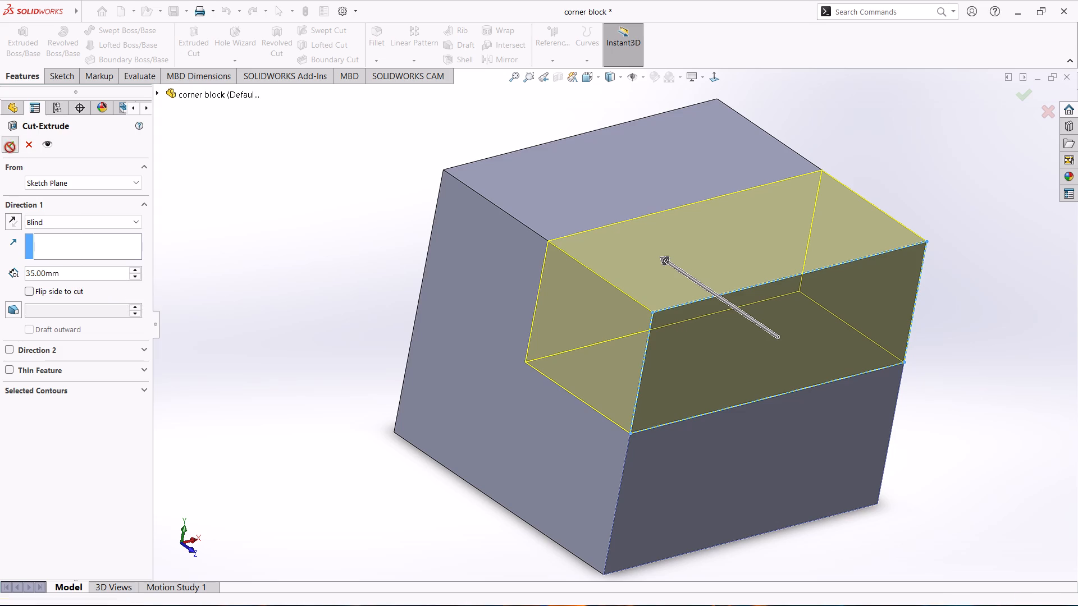
{"action": "left_click", "coordinate": [304, 281]}
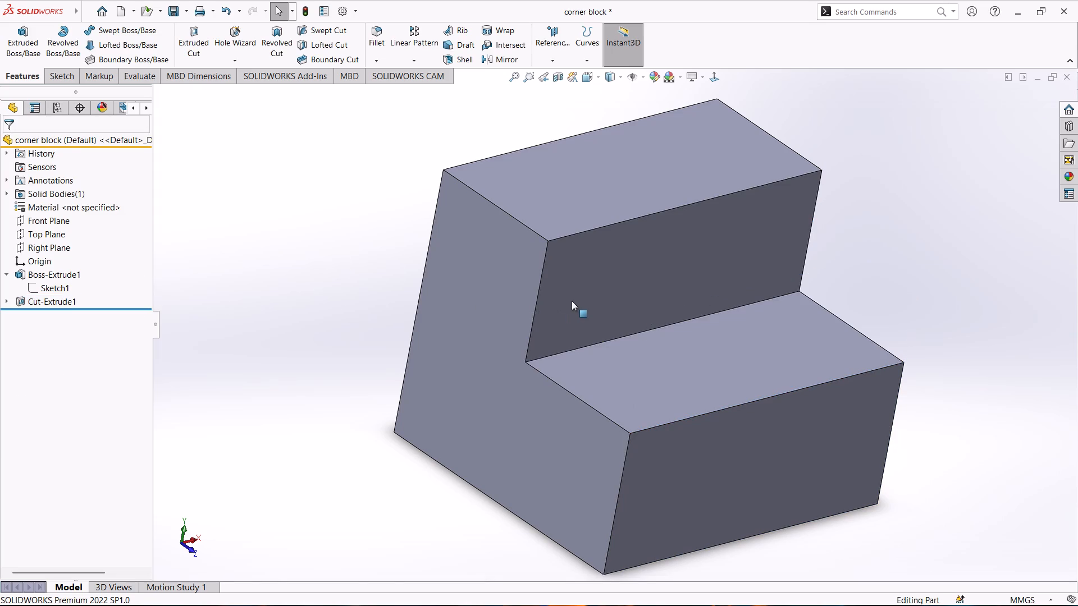
Open a new sketch on the upper vertical face left by the step cut, viewed face-on.
{"action": "scroll", "coordinate": [560, 301], "scroll_direction": "down", "scroll_amount": 1}
{"action": "scroll", "coordinate": [341, 250], "scroll_direction": "up", "scroll_amount": 1}
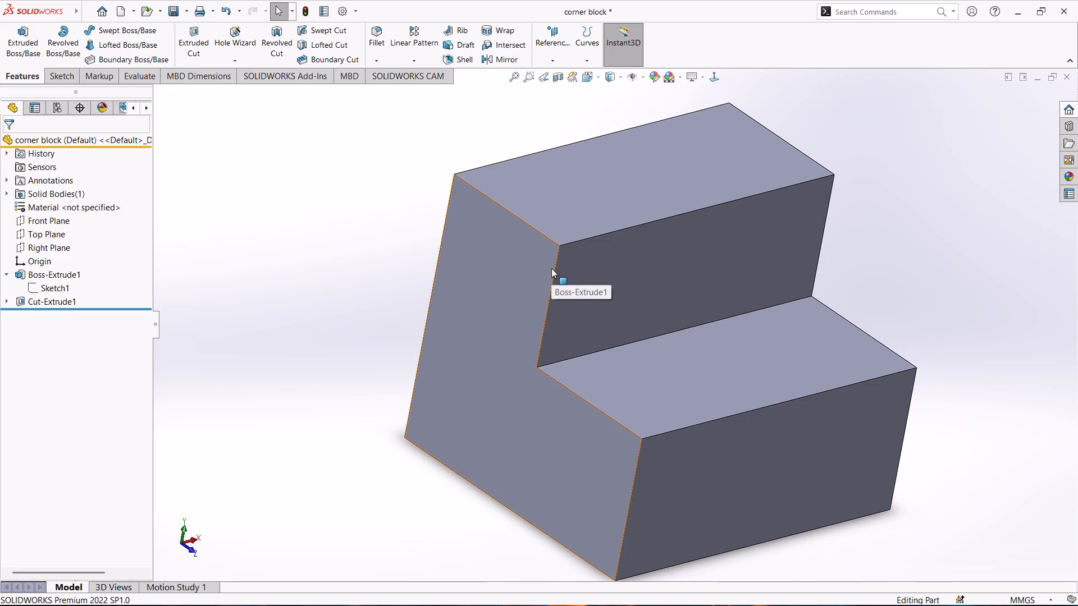
{"action": "left_click", "coordinate": [730, 282]}
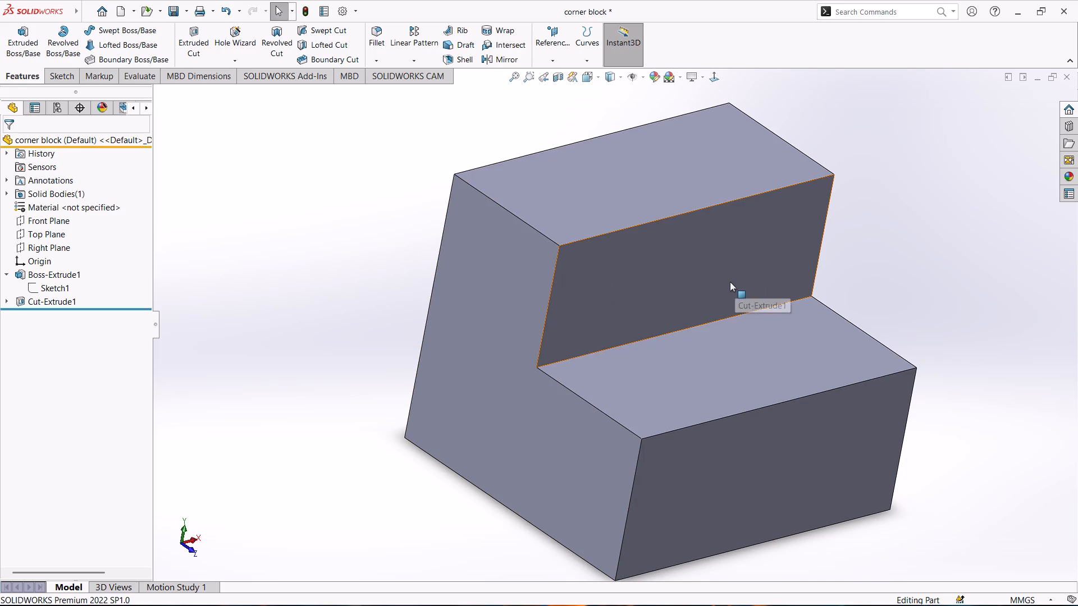
{"action": "left_click", "coordinate": [782, 251]}
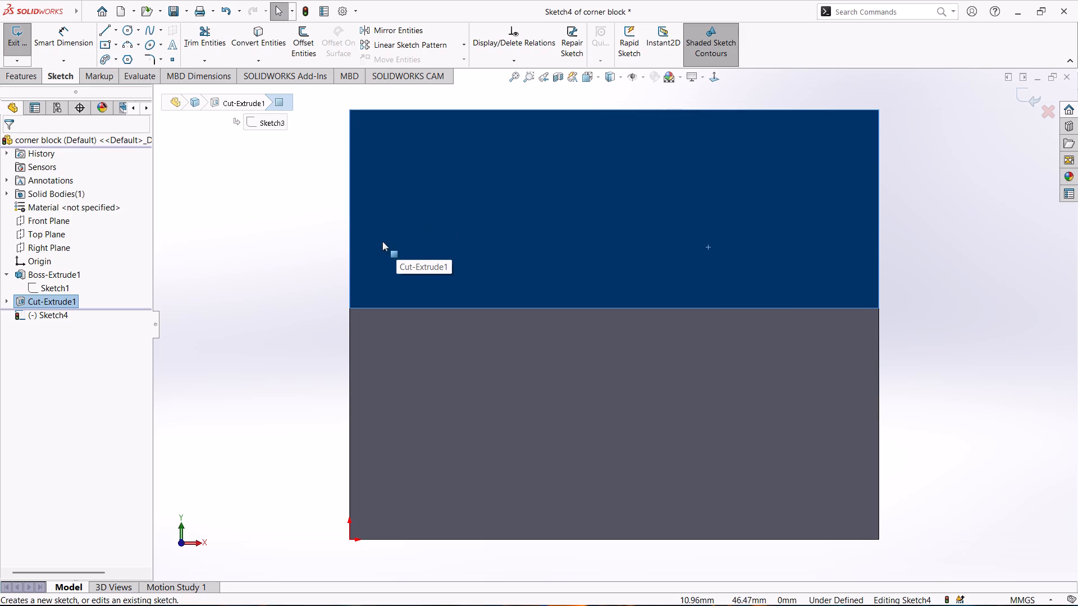
Draw a diagonal line from the lower-left corner of the upper vertical face towards its top edge.
{"action": "left_click", "coordinate": [106, 31]}
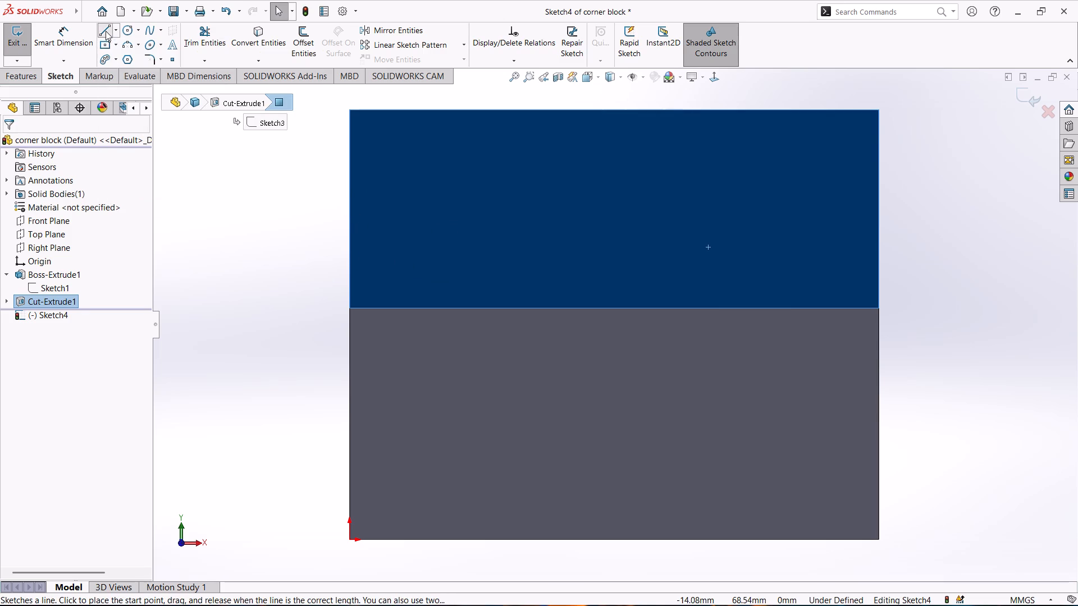
{"action": "left_click", "coordinate": [349, 307]}
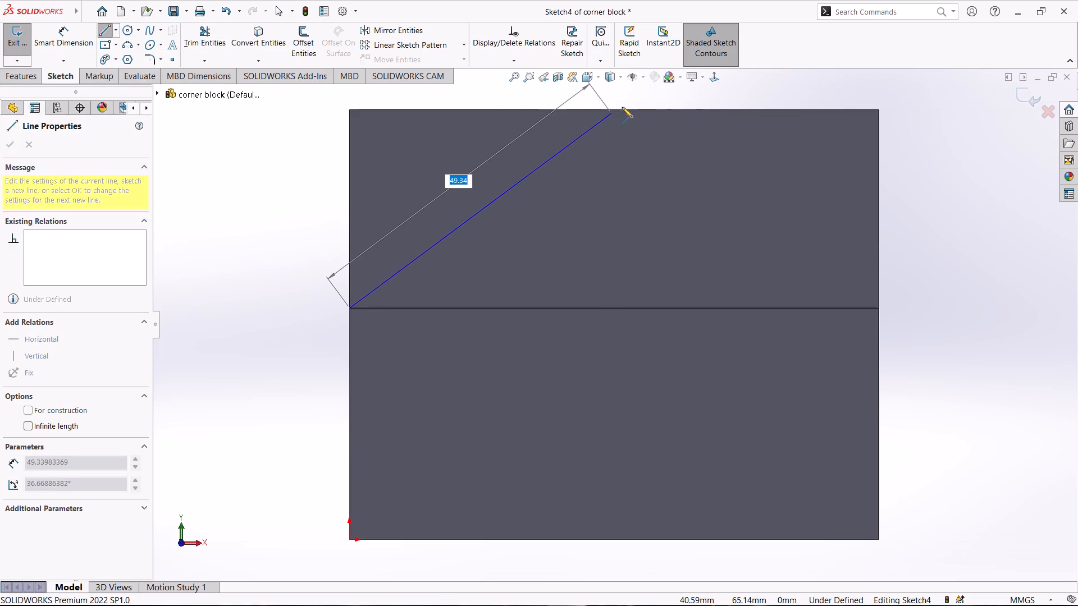
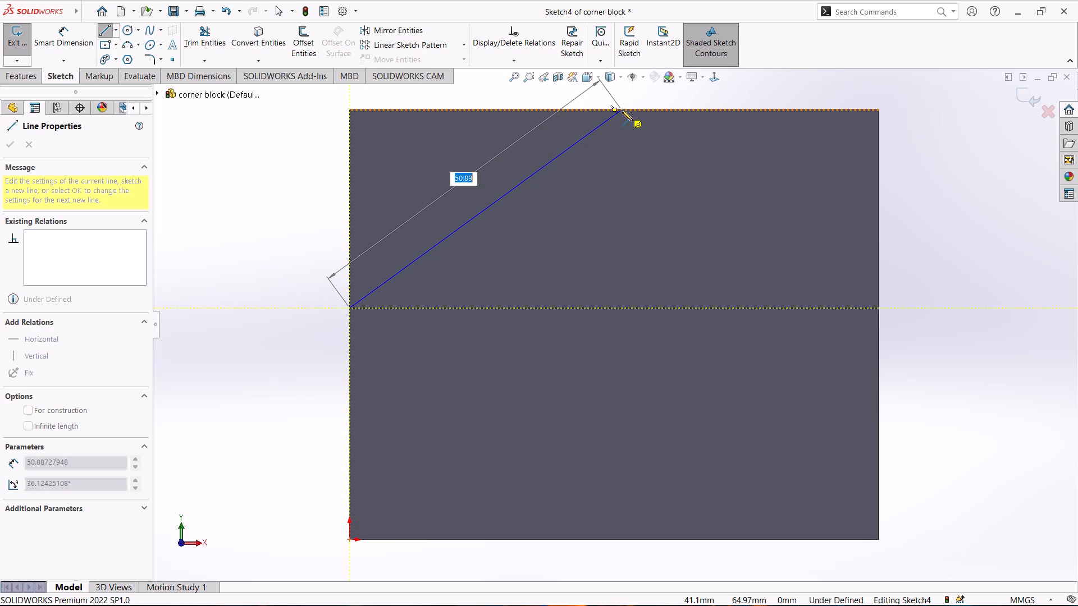
Finish the diagonal line on the upper face's top edge, about 51 mm long.
{"action": "left_click", "coordinate": [622, 111]}
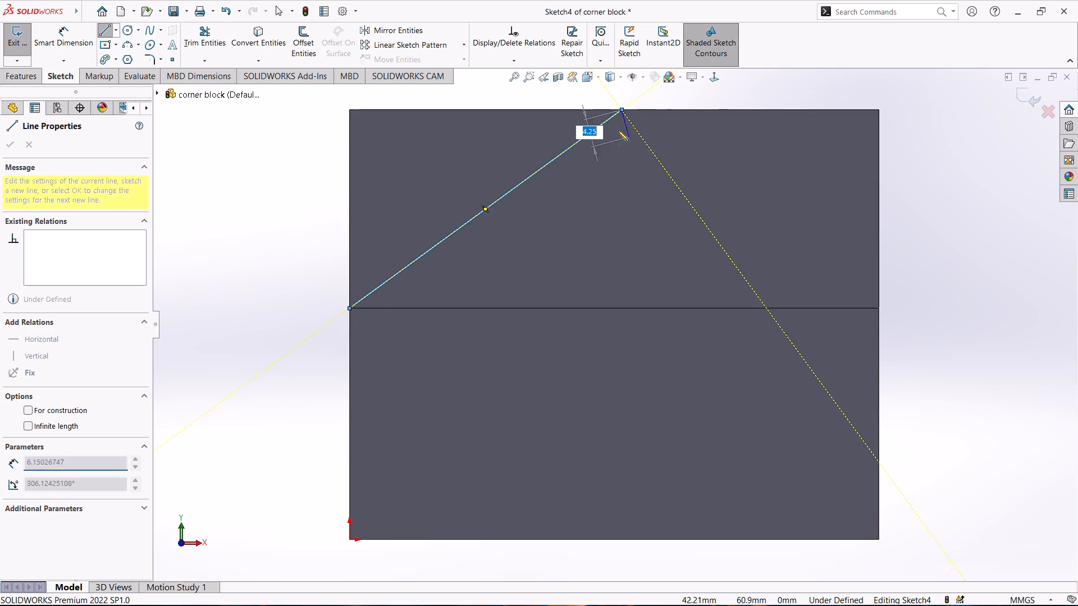
Dimension the horizontal distance from the diagonal line's upper endpoint to the right vertical edge of the upper face.
{"action": "left_click", "coordinate": [64, 38]}
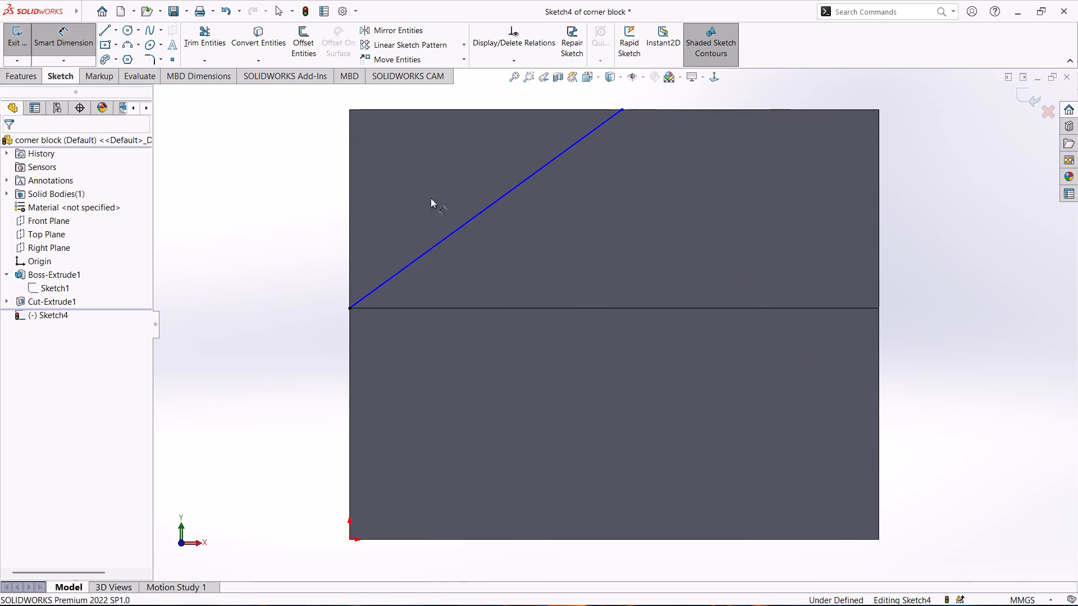
{"action": "left_click", "coordinate": [622, 109]}
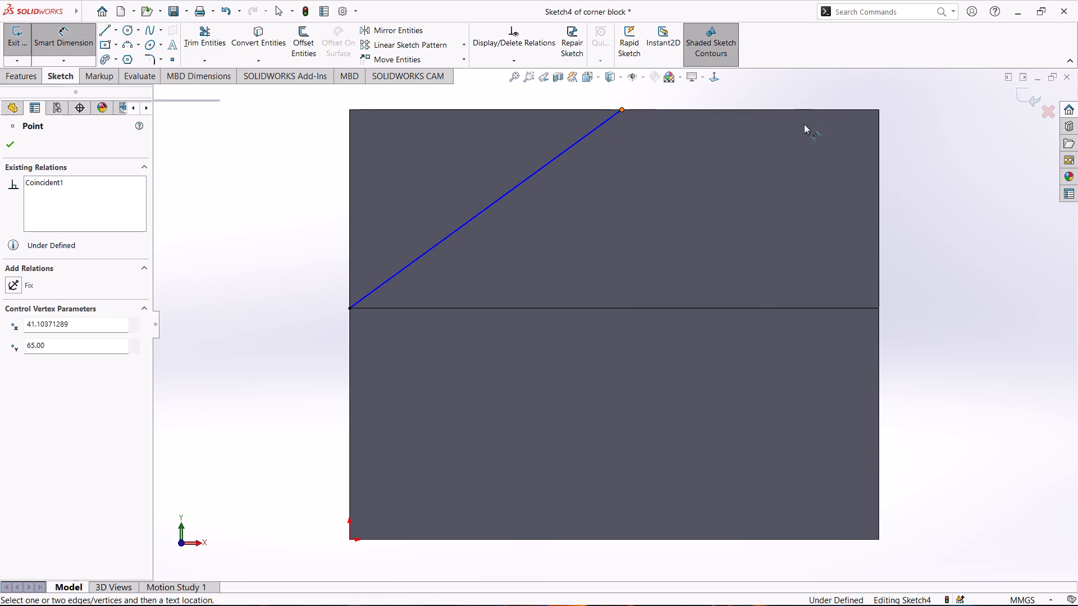
{"action": "left_click", "coordinate": [879, 137]}
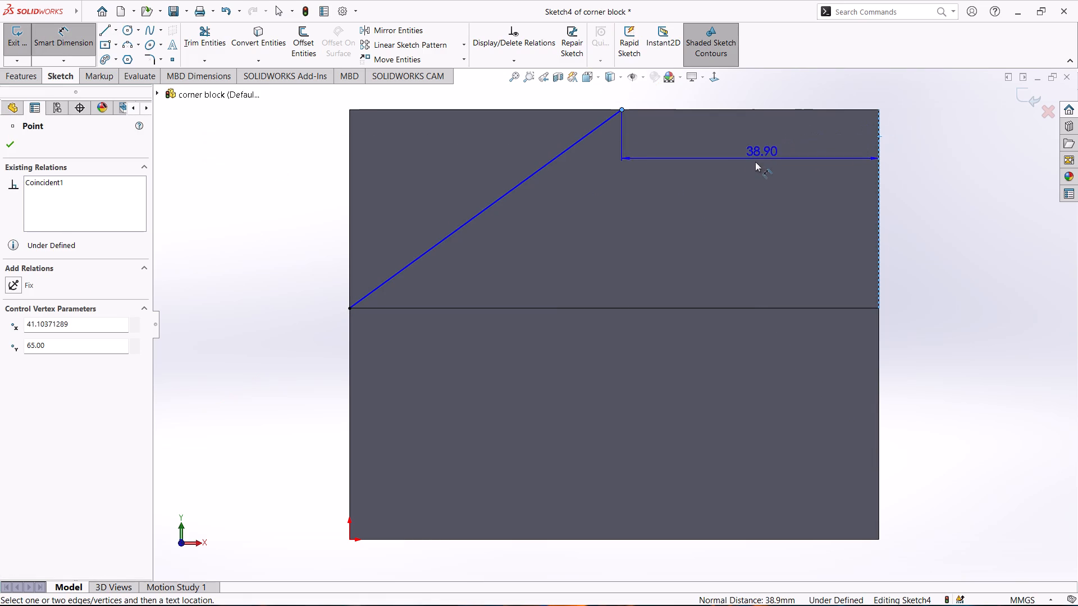
{"action": "left_click", "coordinate": [732, 158]}
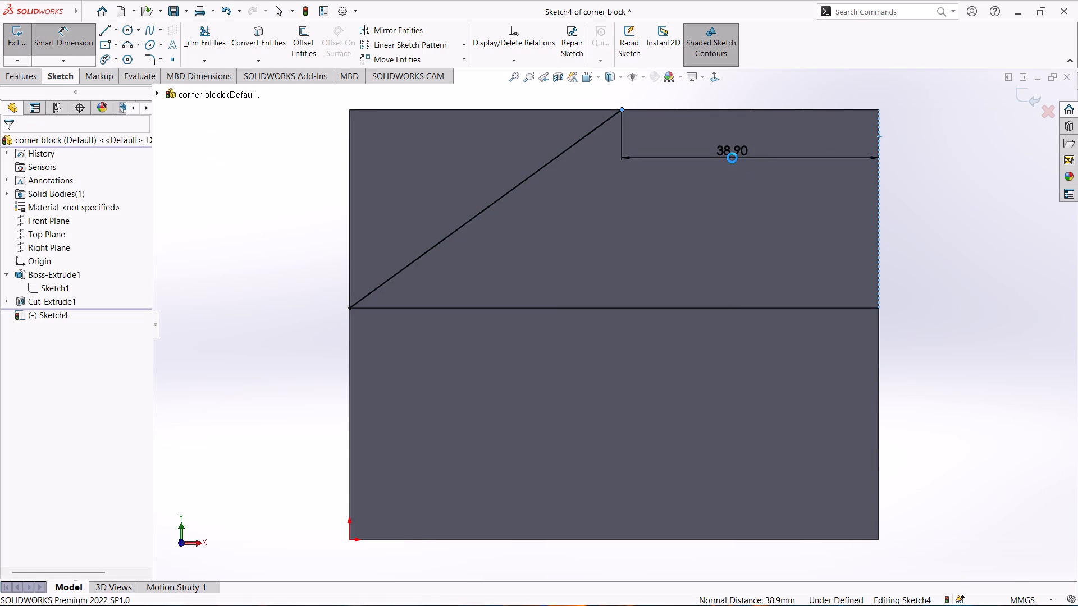
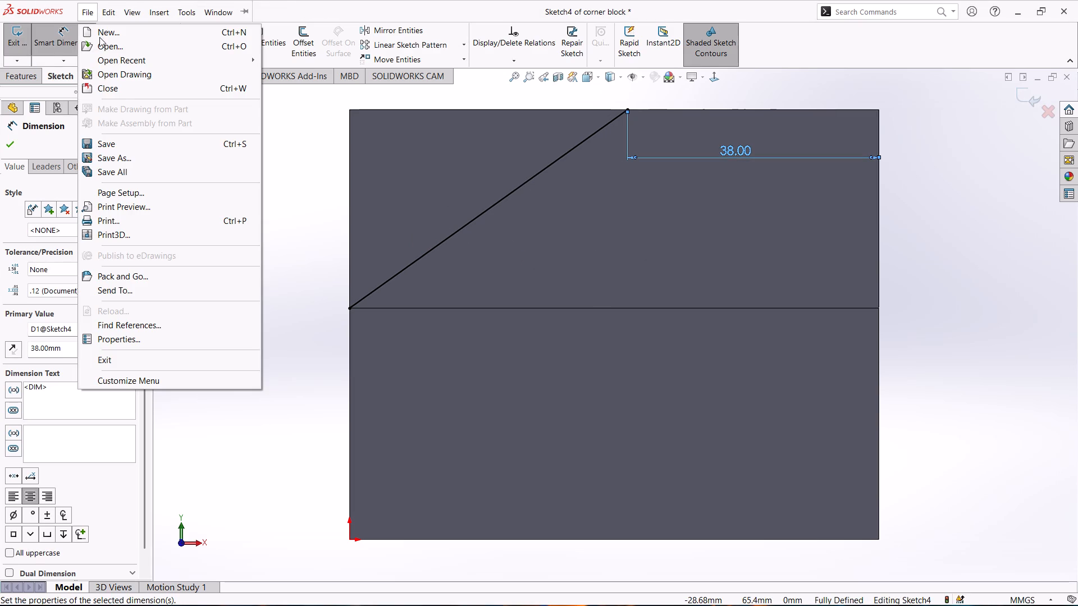
Close the angled profile with lines along the upper face's top edge (38 mm), right edge (30 mm) and bottom edge (80 mm), and exit the sketch.
{"action": "left_click", "coordinate": [307, 175]}
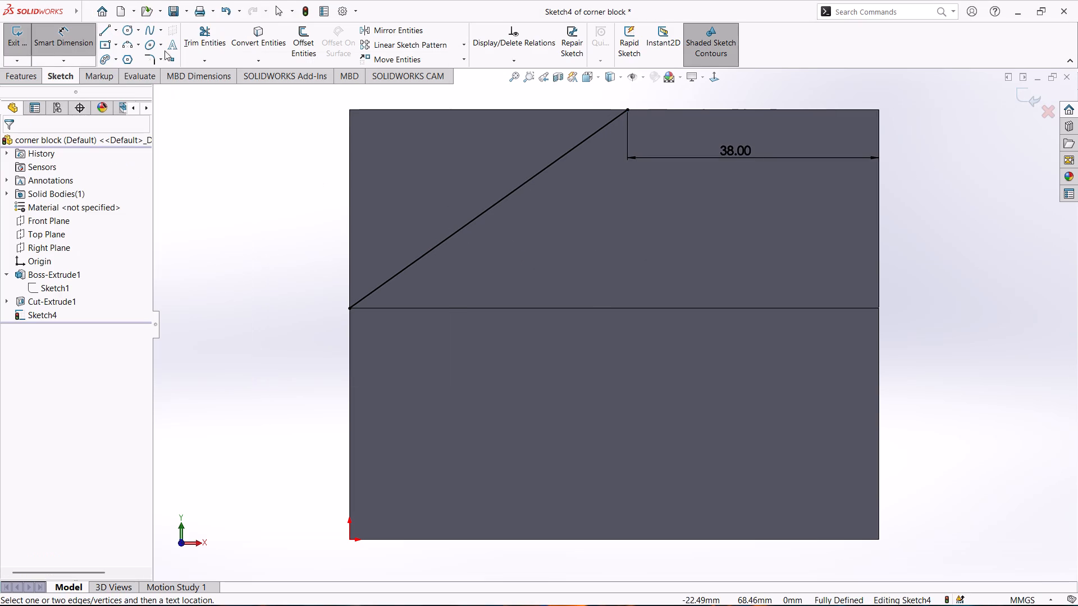
{"action": "left_click", "coordinate": [107, 30]}
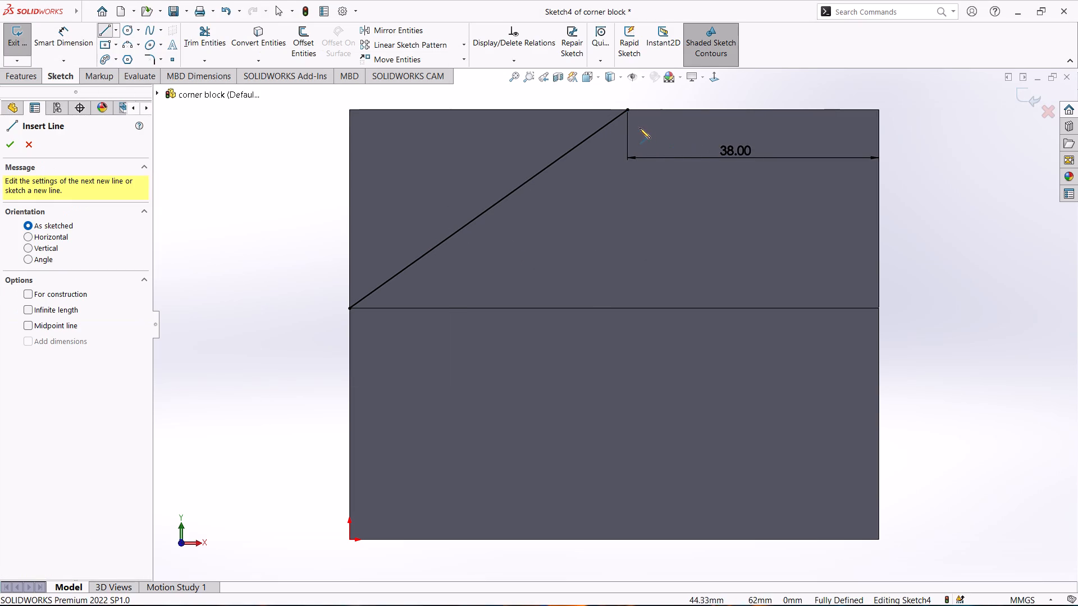
{"action": "left_click", "coordinate": [628, 111]}
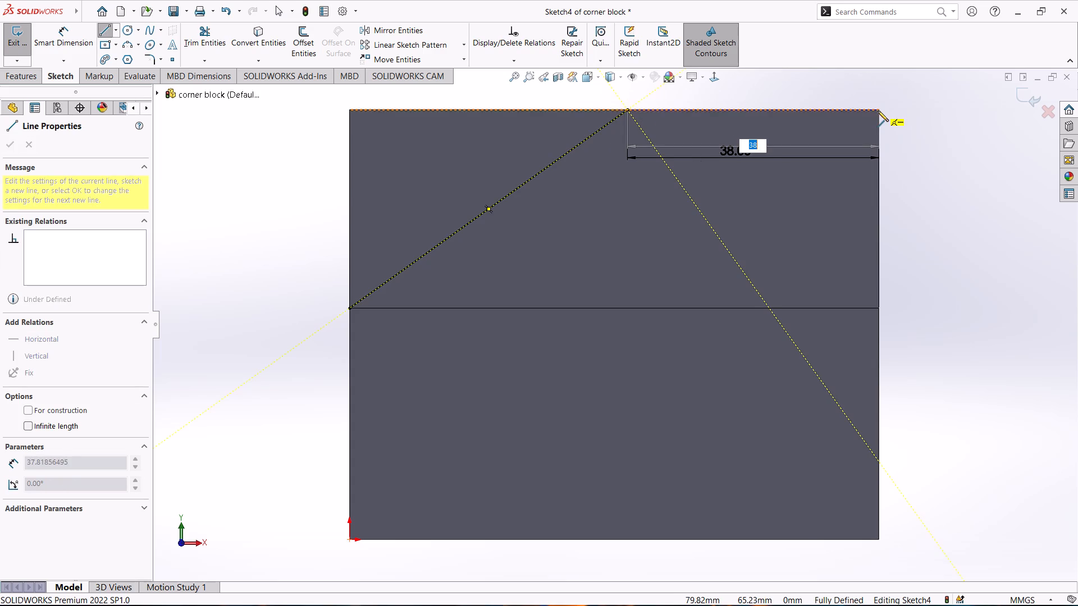
{"action": "left_click", "coordinate": [878, 111]}
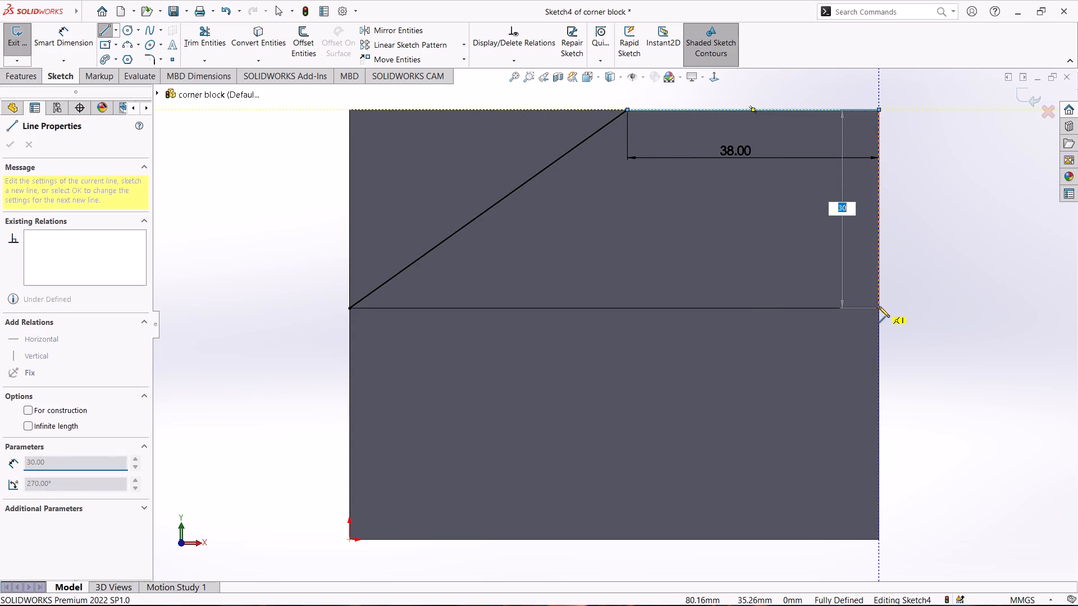
{"action": "left_click", "coordinate": [878, 307]}
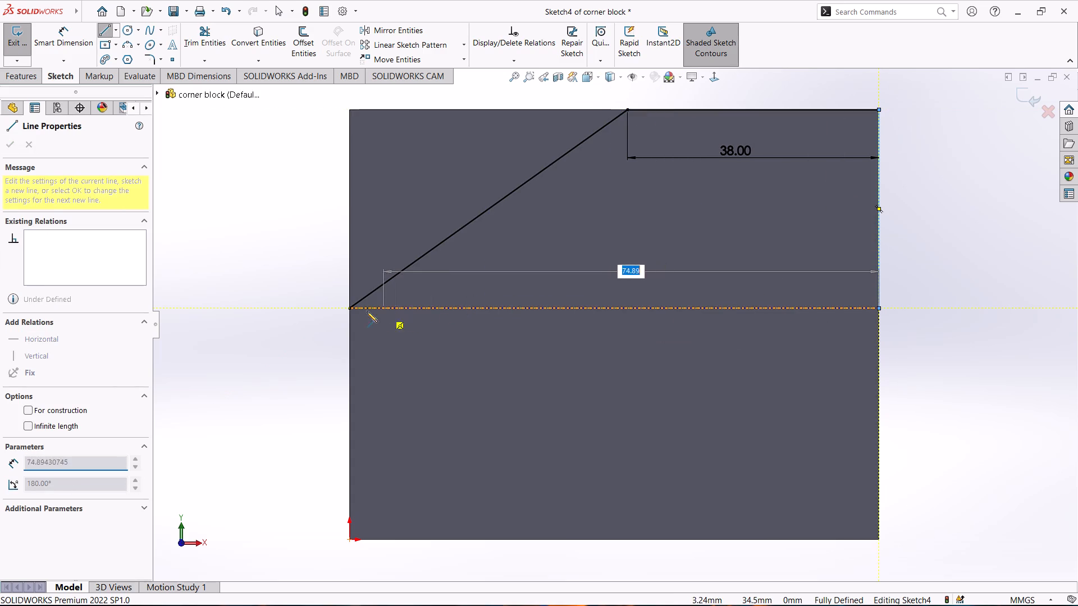
{"action": "left_click", "coordinate": [350, 309]}
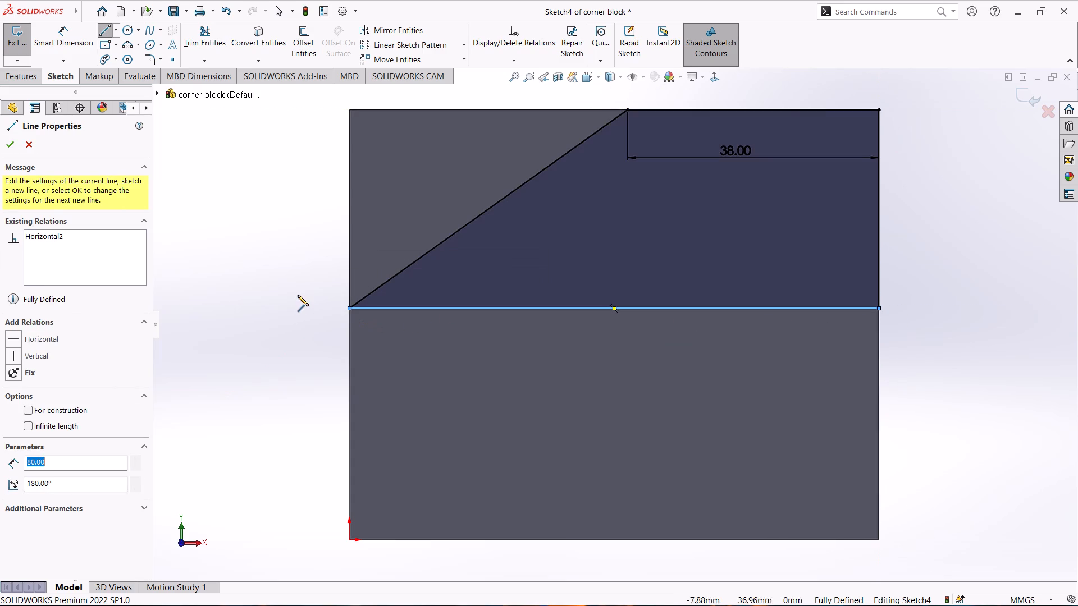
{"action": "left_click", "coordinate": [13, 35]}
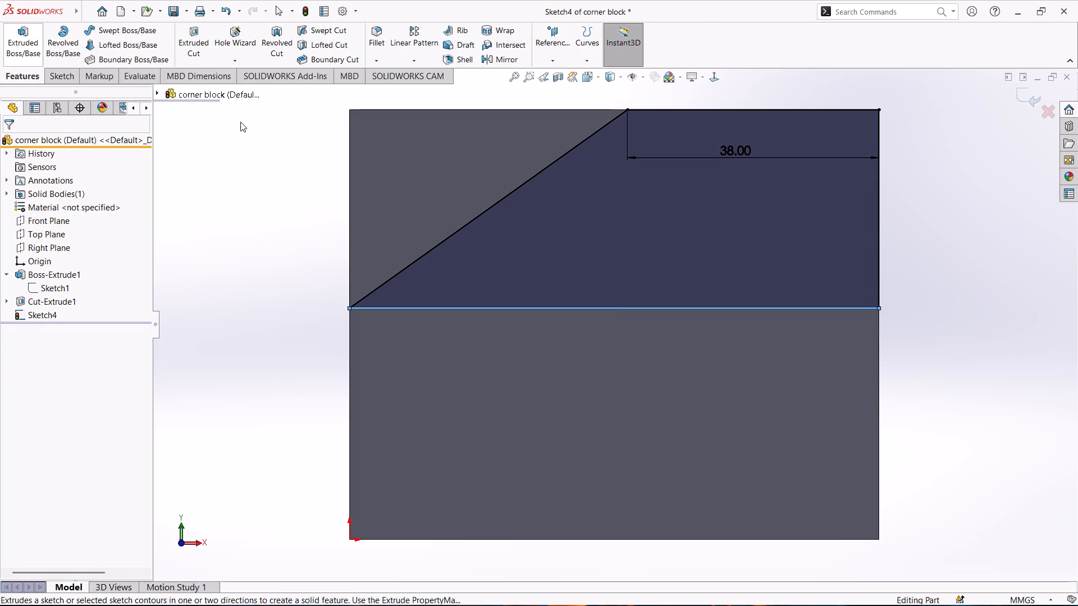
Start an extruded cut using the closed angled profile on the upper face.
{"action": "left_click", "coordinate": [193, 37]}
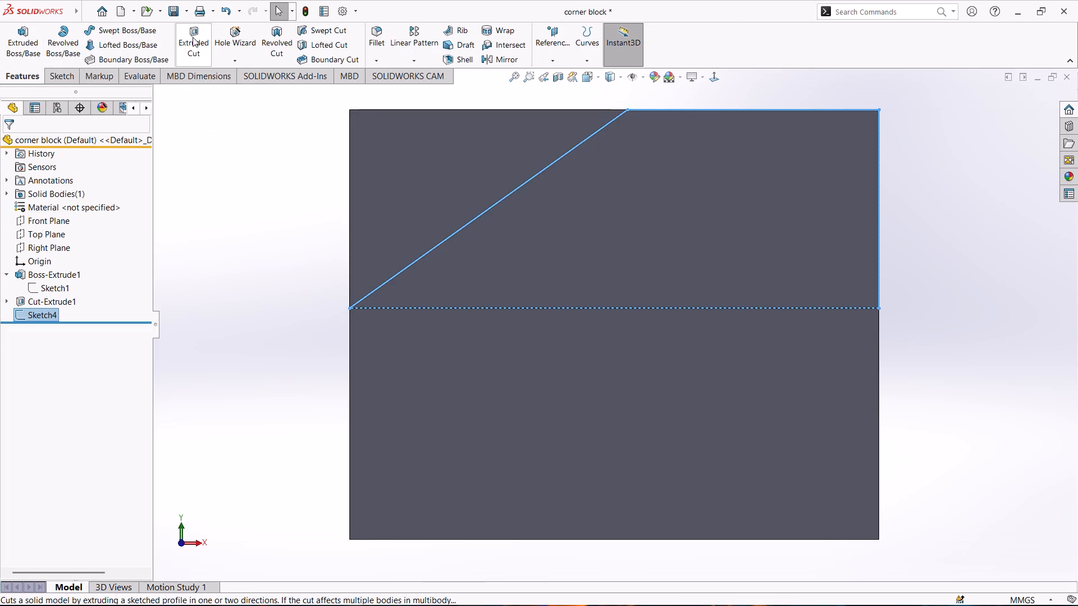
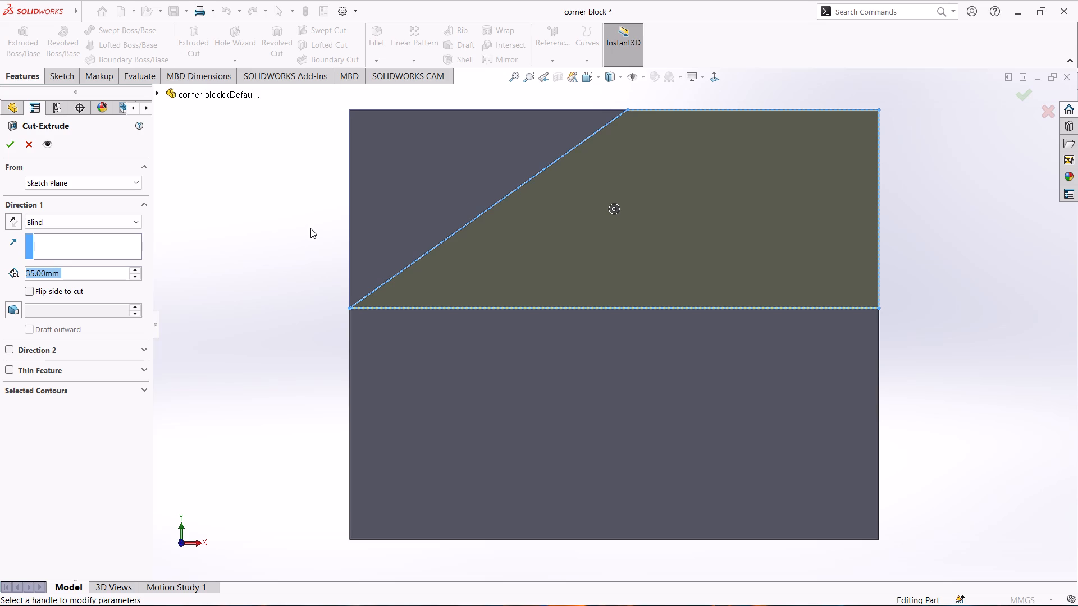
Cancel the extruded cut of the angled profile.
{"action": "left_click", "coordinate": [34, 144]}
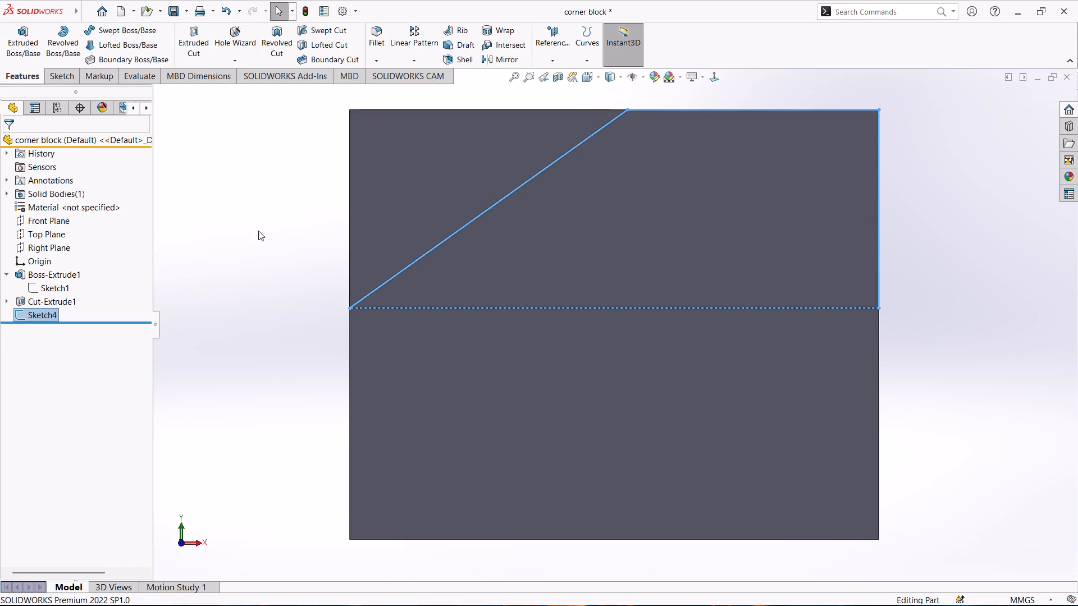
Reopen the angled profile's sketch and convert the upper face's left and top edges into sketch entities.
{"action": "right_click", "coordinate": [39, 313]}
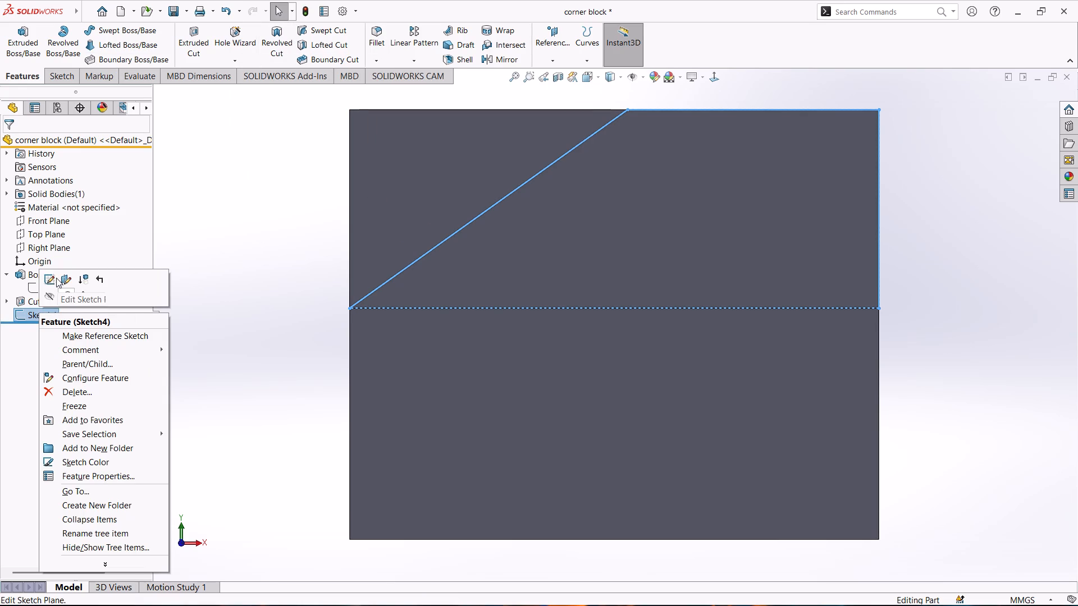
{"action": "left_click", "coordinate": [47, 276]}
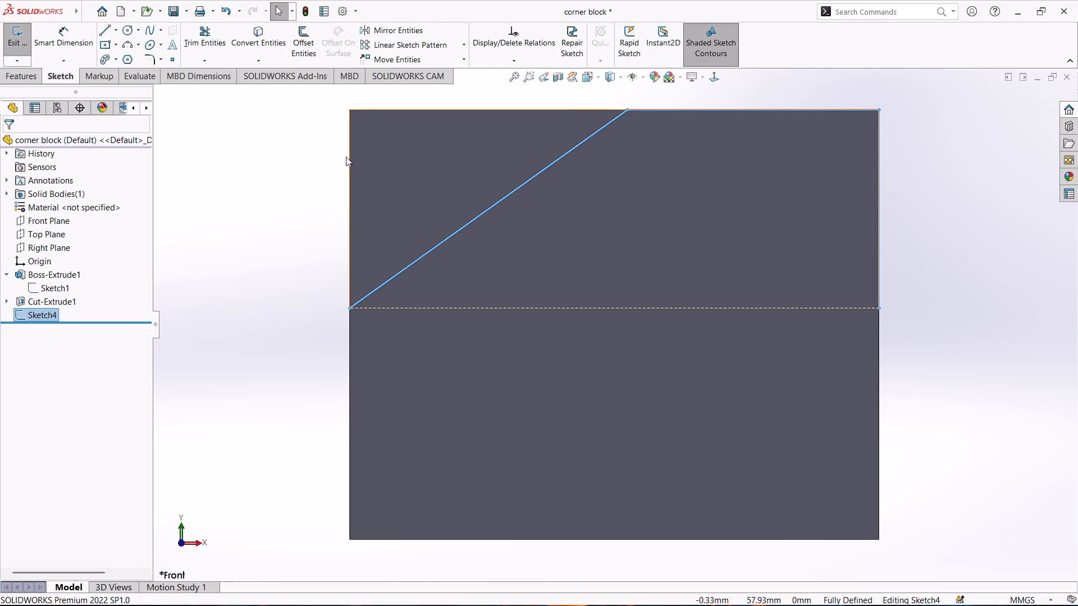
{"action": "left_click", "coordinate": [257, 37]}
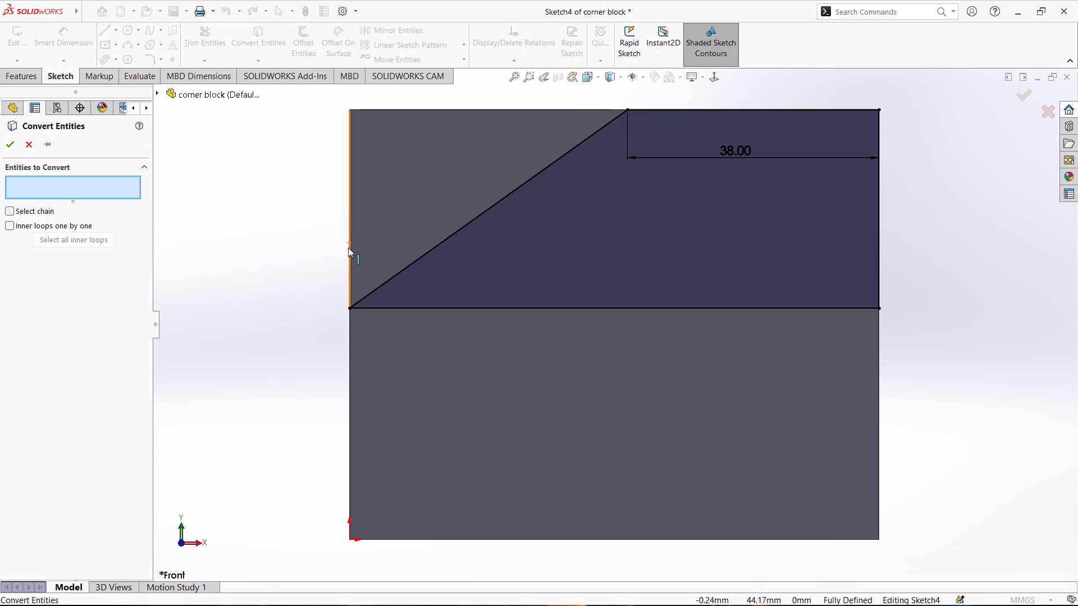
{"action": "left_click", "coordinate": [348, 247]}
{"action": "left_click", "coordinate": [413, 110]}
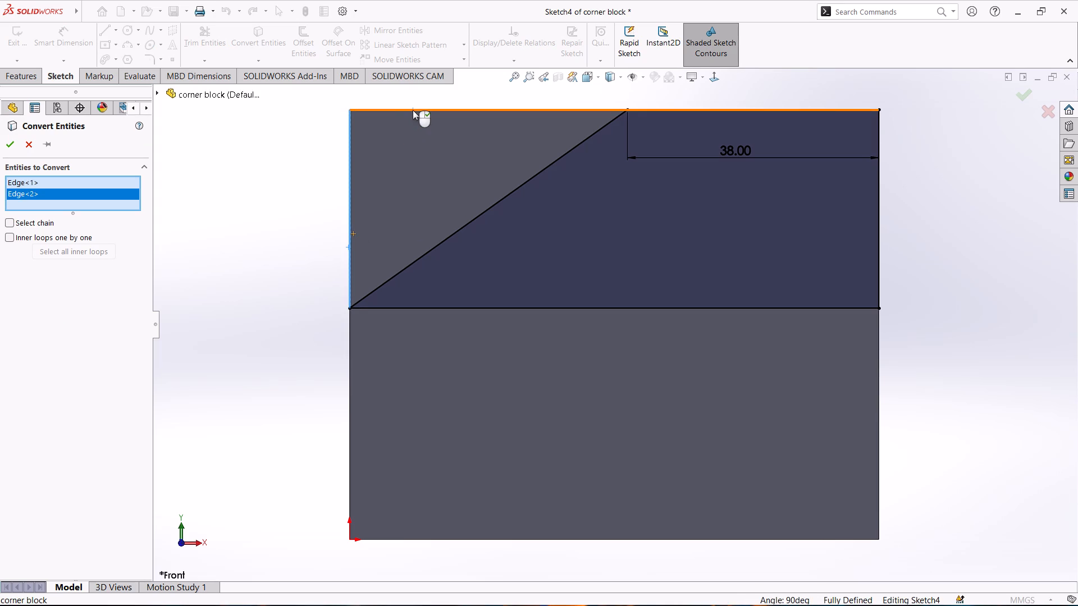
{"action": "left_click", "coordinate": [13, 147]}
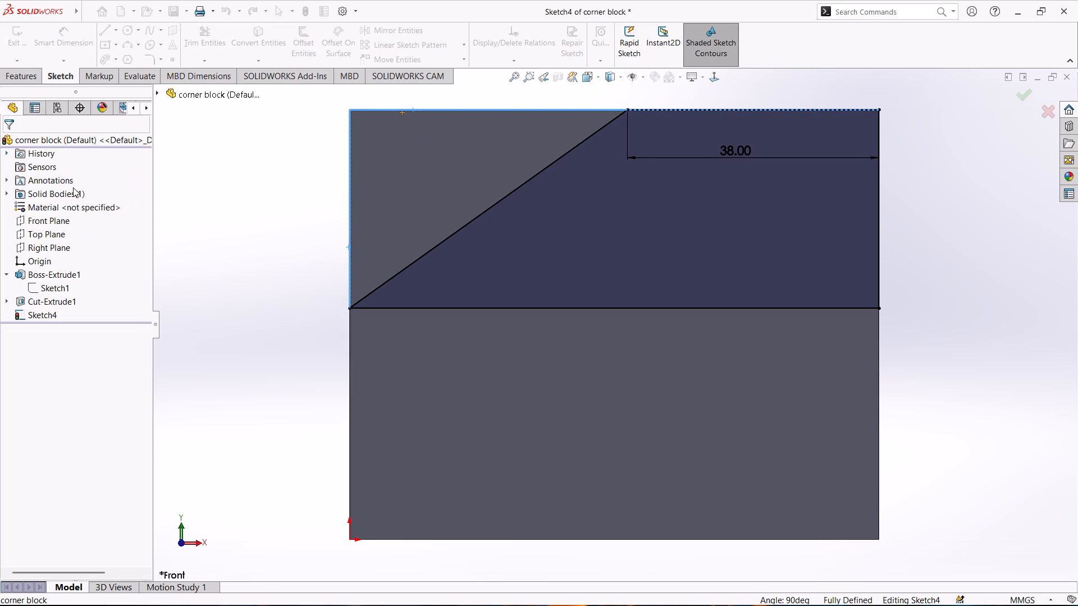
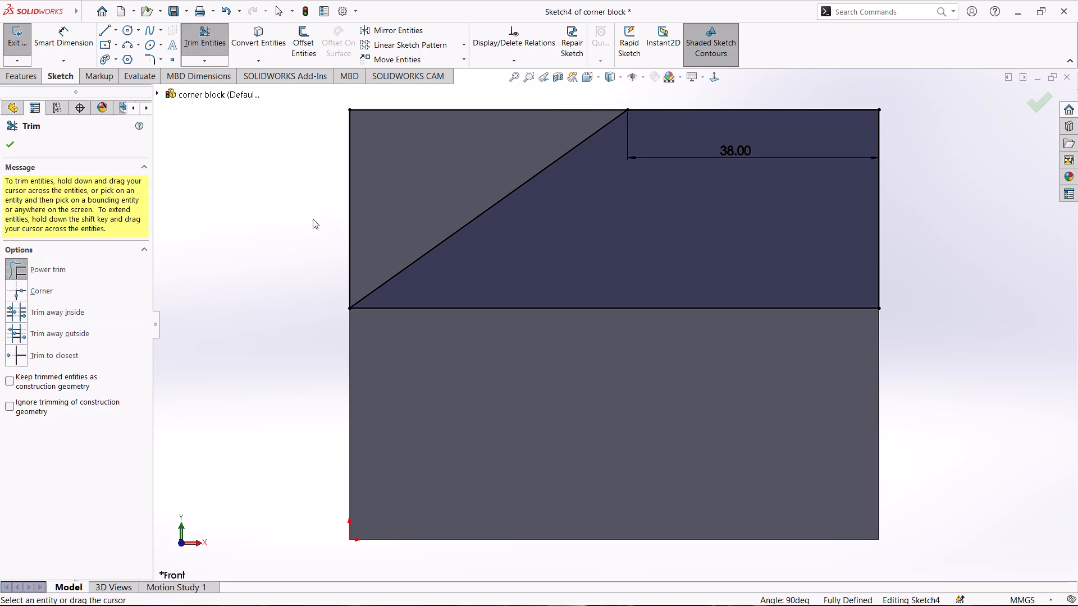
Trim the profile's bottom line, right line and top segment beyond the diagonal to form a closed upper-left triangle, and exit the sketch.
{"action": "left_click_drag", "start_coordinate": [479, 367], "coordinate": [544, 281]}
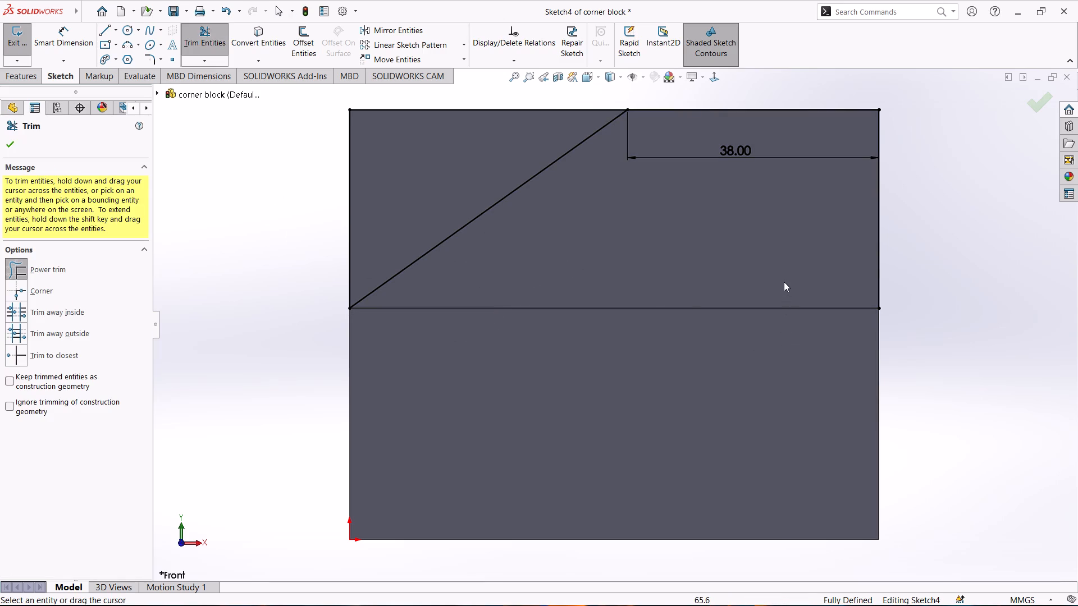
{"action": "left_click_drag", "start_coordinate": [784, 282], "coordinate": [912, 205]}
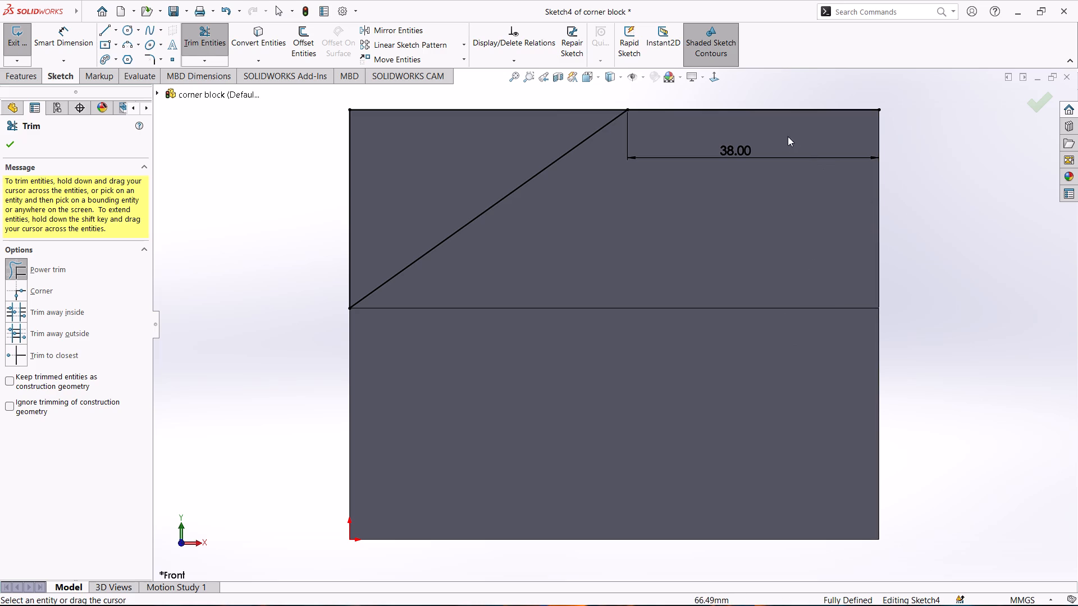
{"action": "left_click_drag", "start_coordinate": [773, 134], "coordinate": [804, 83]}
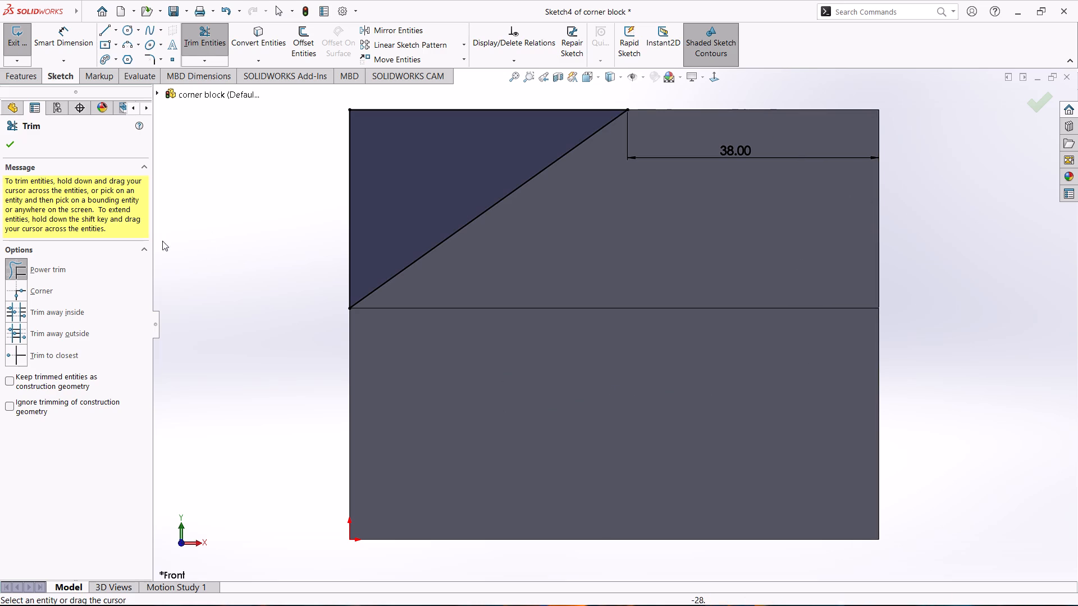
{"action": "left_click", "coordinate": [12, 146]}
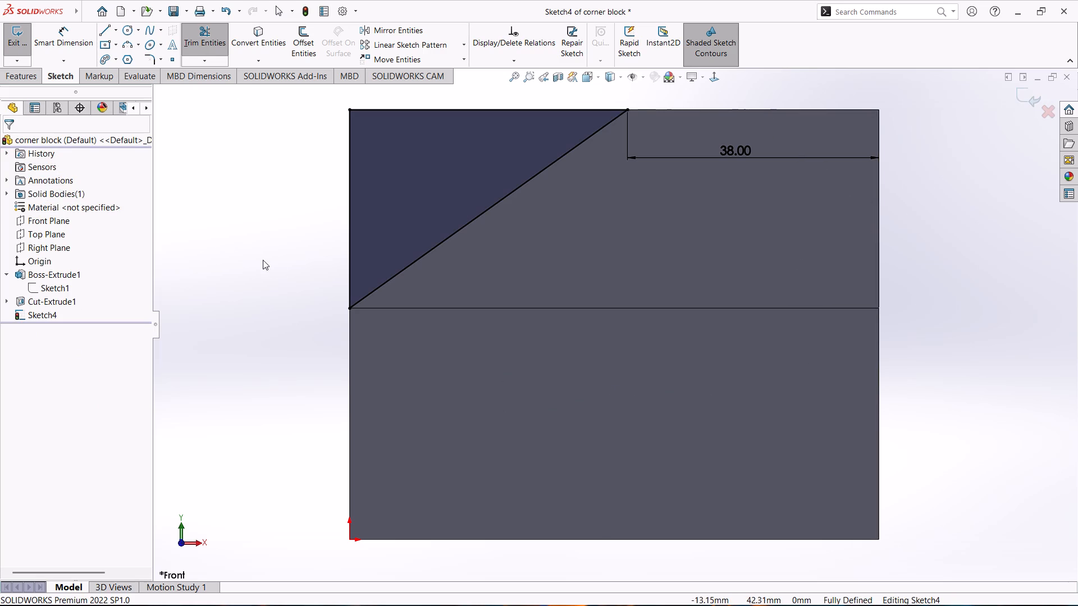
{"action": "left_click", "coordinate": [17, 47]}
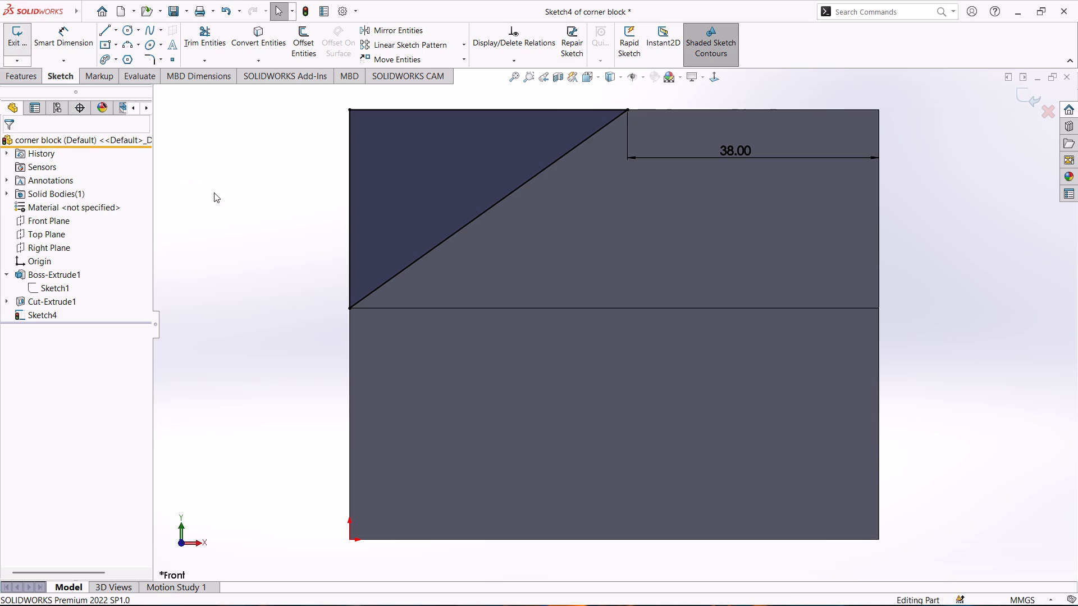
Start an extruded cut from the trimmed triangular sketch on the block's upper front face.
{"action": "middle_click_drag", "start_coordinate": [216, 182], "coordinate": [239, 223]}
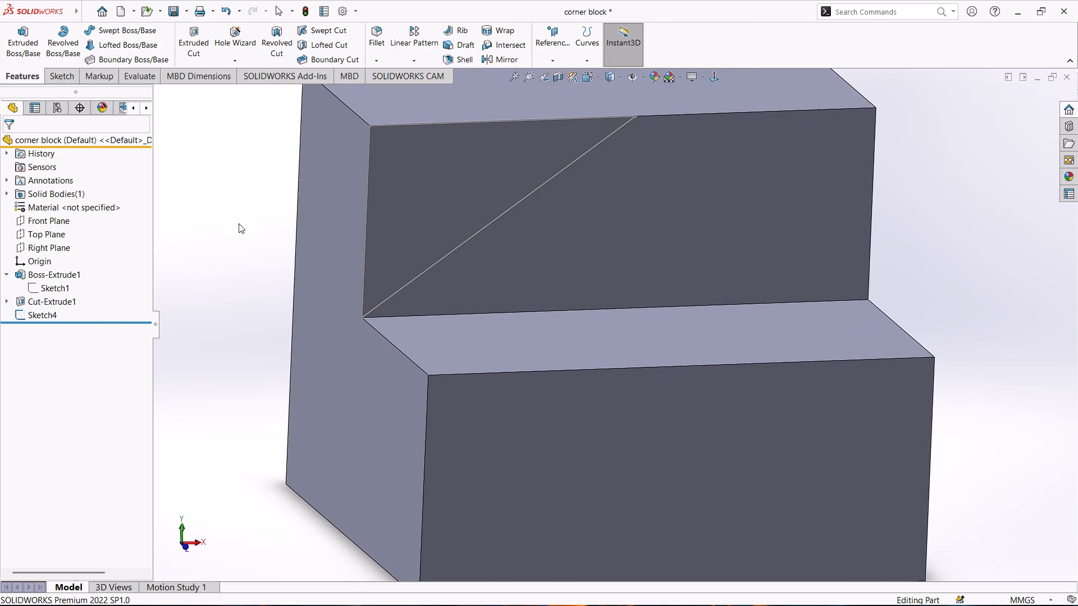
{"action": "left_click", "coordinate": [50, 311]}
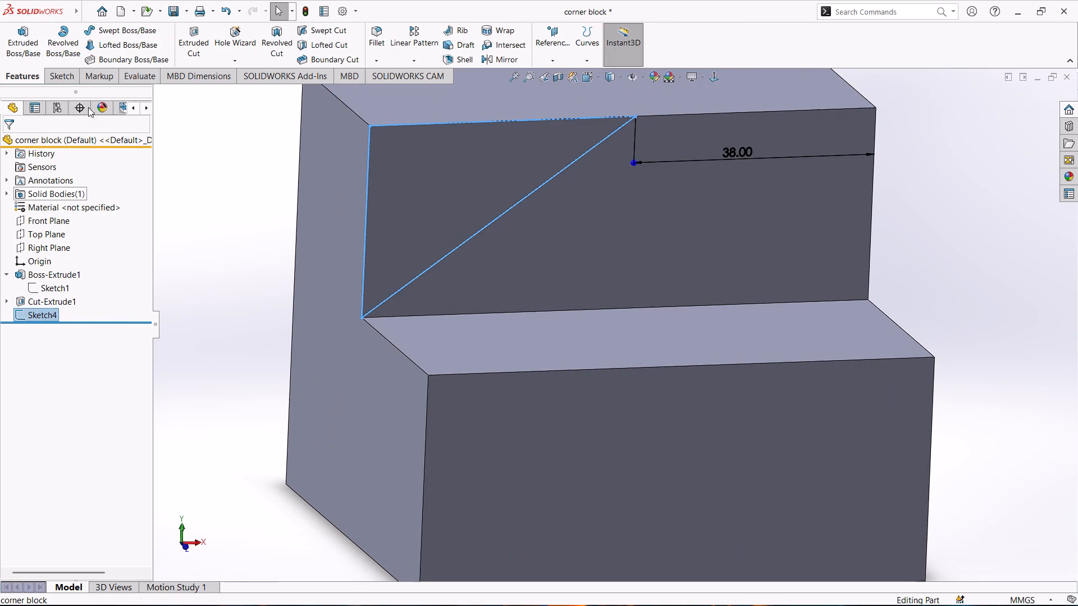
{"action": "left_click", "coordinate": [195, 36]}
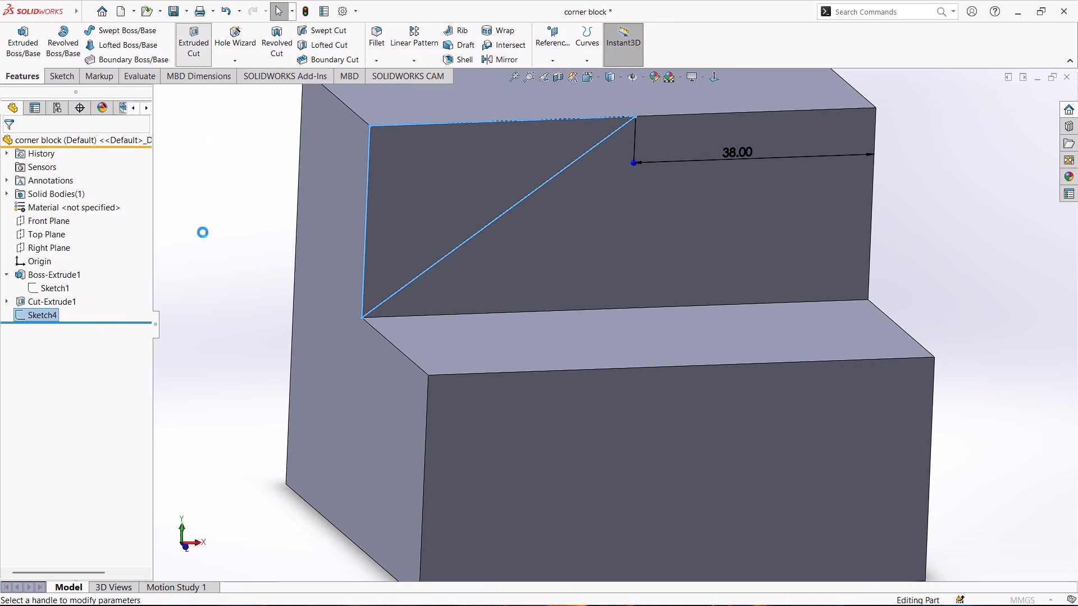
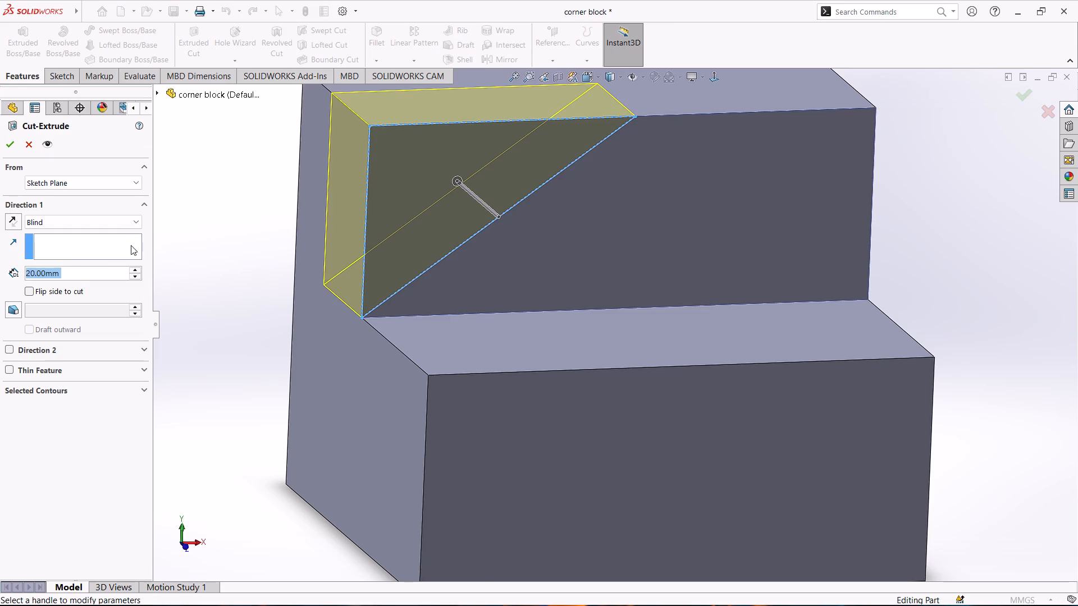
Cut the triangular corner away from the block's raised rear portion with the open blind extruded cut.
{"action": "scroll", "coordinate": [216, 249], "scroll_direction": "down", "scroll_amount": 1}
{"action": "scroll", "coordinate": [227, 219], "scroll_direction": "up", "scroll_amount": 1}
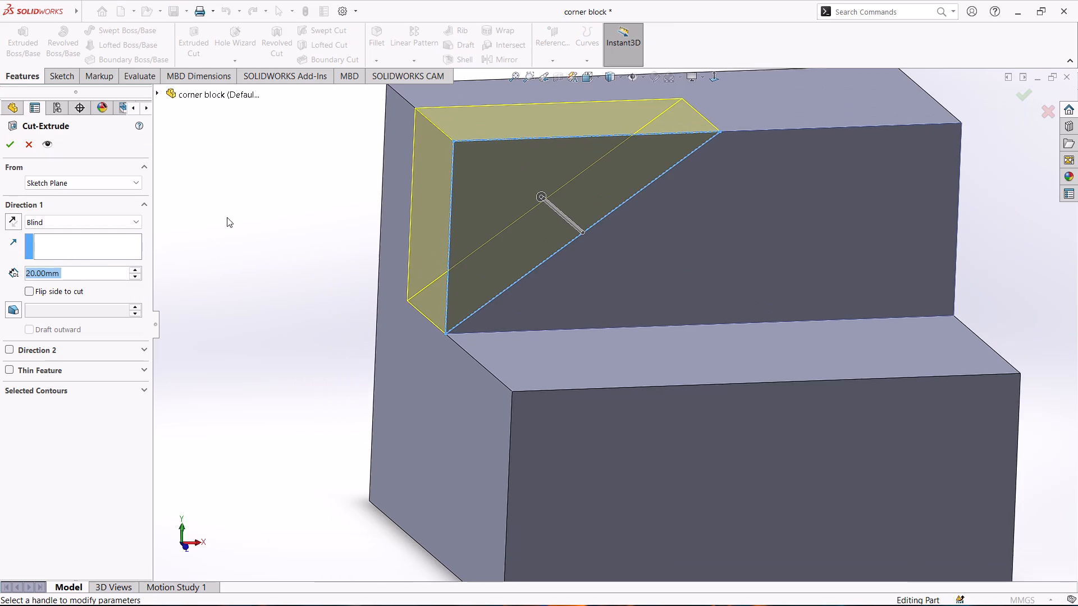
{"action": "middle_click", "coordinate": [228, 191]}
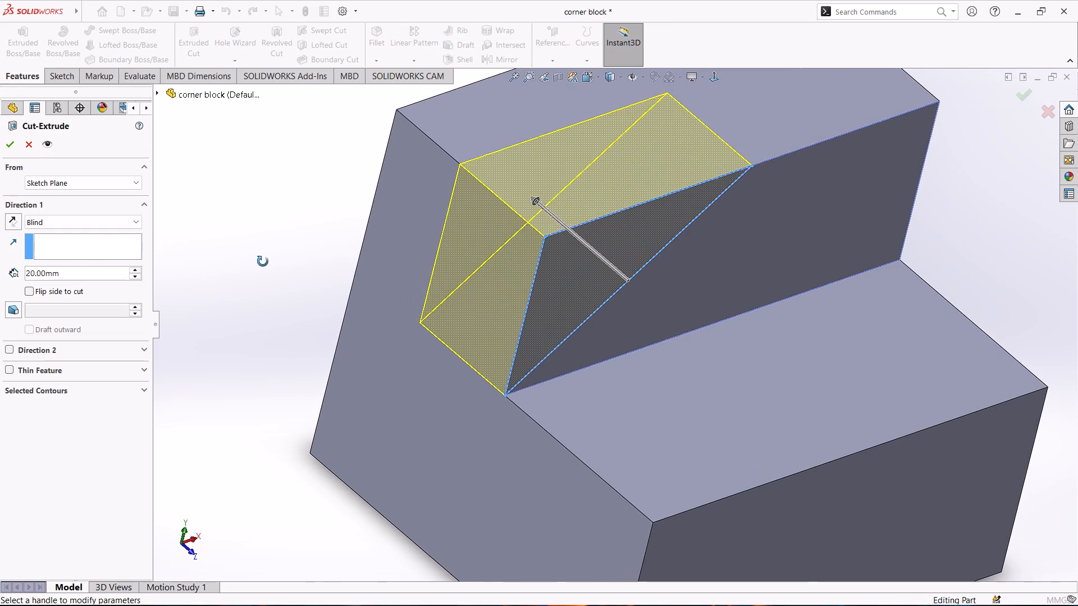
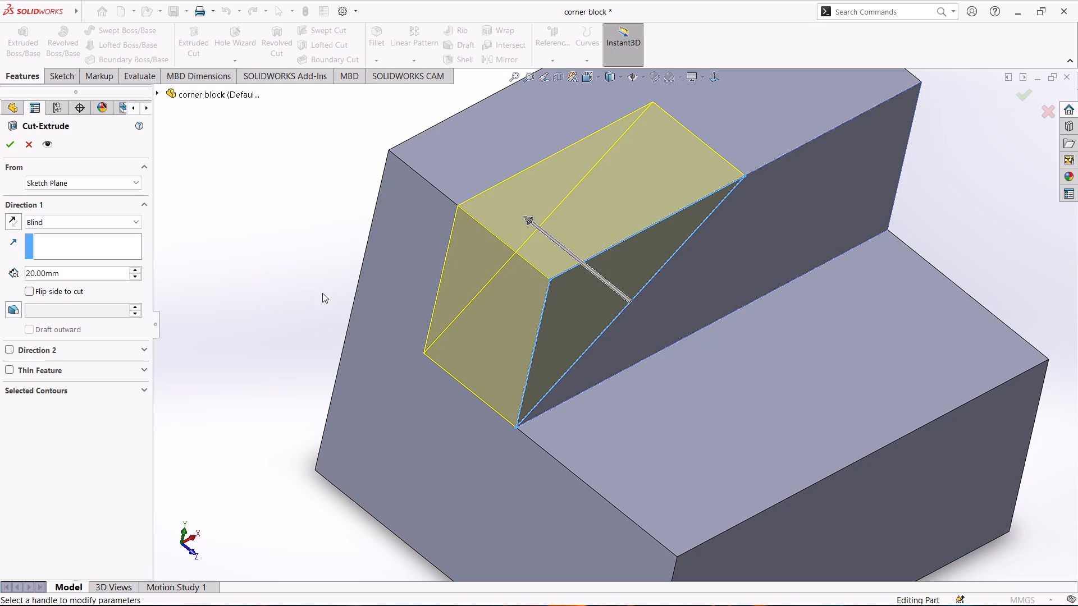
Complete the 20 mm blind extruded cut that removes the triangular corner from the block's raised rear portion.
{"action": "scroll", "coordinate": [340, 296], "scroll_direction": "down", "scroll_amount": 1}
{"action": "scroll", "coordinate": [351, 277], "scroll_direction": "up", "scroll_amount": 2}
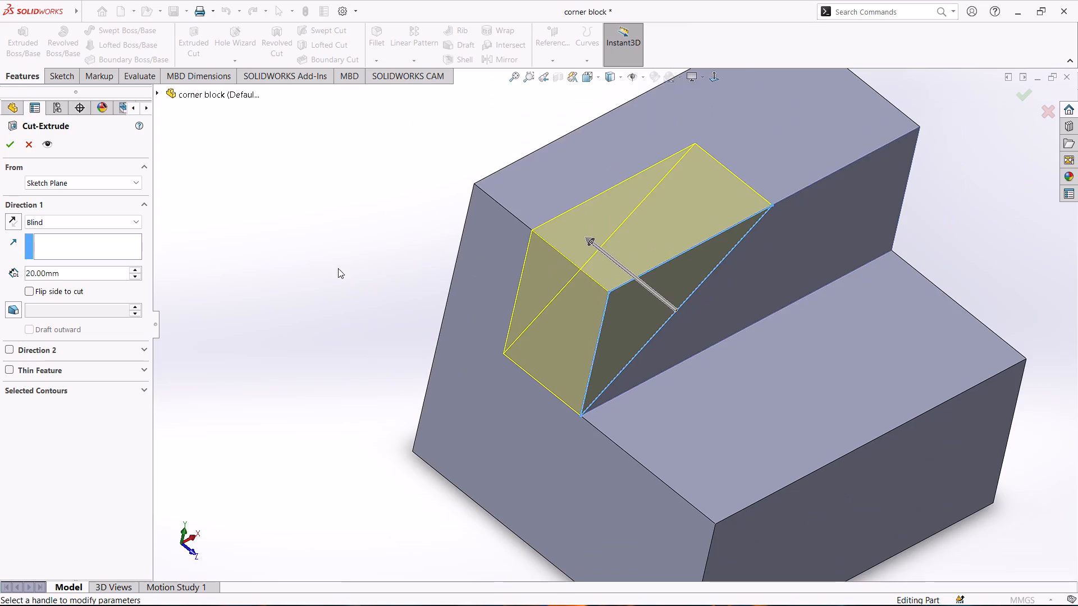
{"action": "middle_click_drag", "start_coordinate": [339, 267], "coordinate": [381, 281]}
{"action": "scroll", "coordinate": [503, 332], "scroll_direction": "down", "scroll_amount": 1}
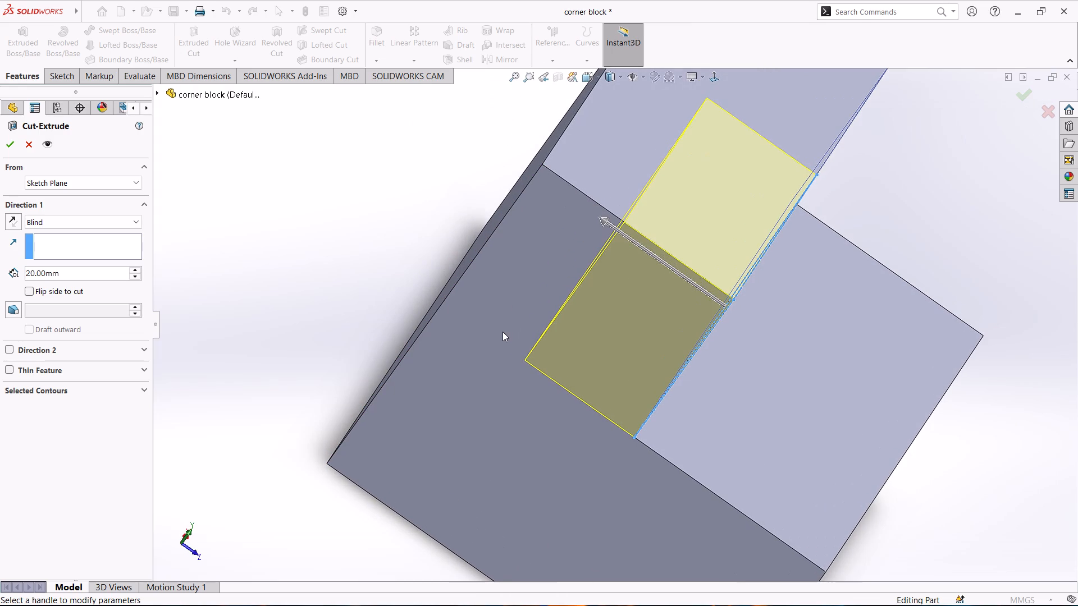
{"action": "scroll", "coordinate": [623, 330], "scroll_direction": "up", "scroll_amount": 2}
{"action": "scroll", "coordinate": [671, 329], "scroll_direction": "up", "scroll_amount": 1}
{"action": "scroll", "coordinate": [798, 305], "scroll_direction": "down", "scroll_amount": 2}
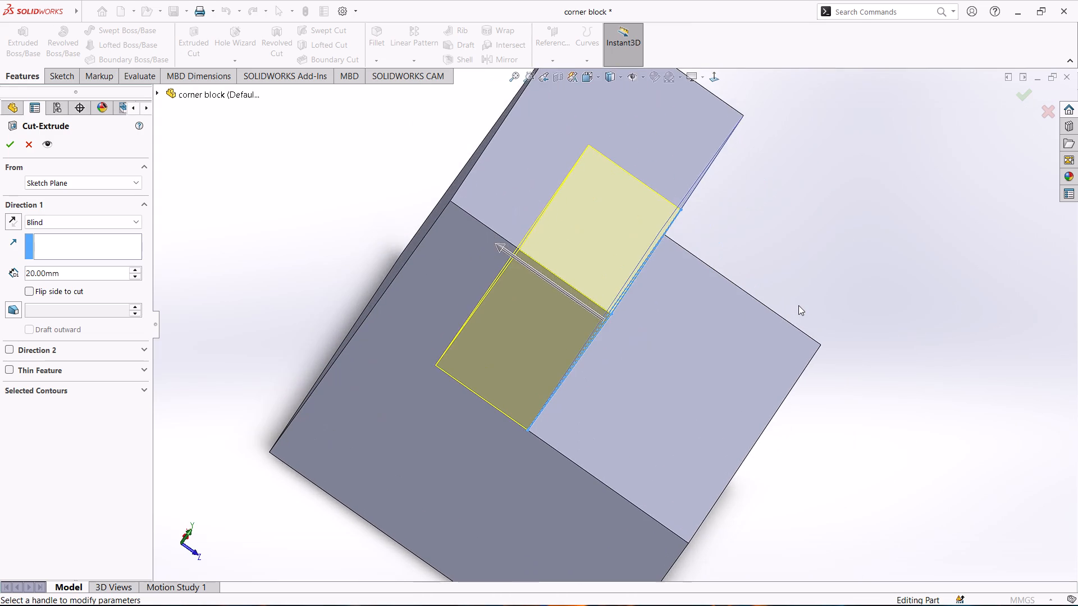
{"action": "scroll", "coordinate": [800, 305], "scroll_direction": "up", "scroll_amount": 1}
{"action": "left_click", "coordinate": [15, 148]}
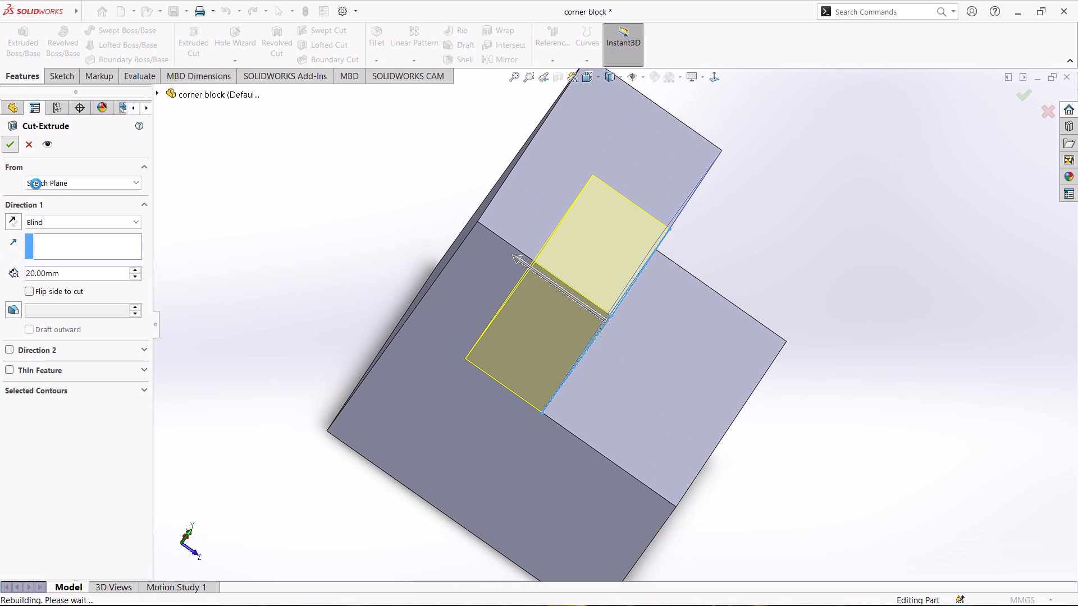
{"action": "middle_click_drag", "start_coordinate": [745, 258], "coordinate": [698, 221]}
{"action": "left_click", "coordinate": [254, 435]}
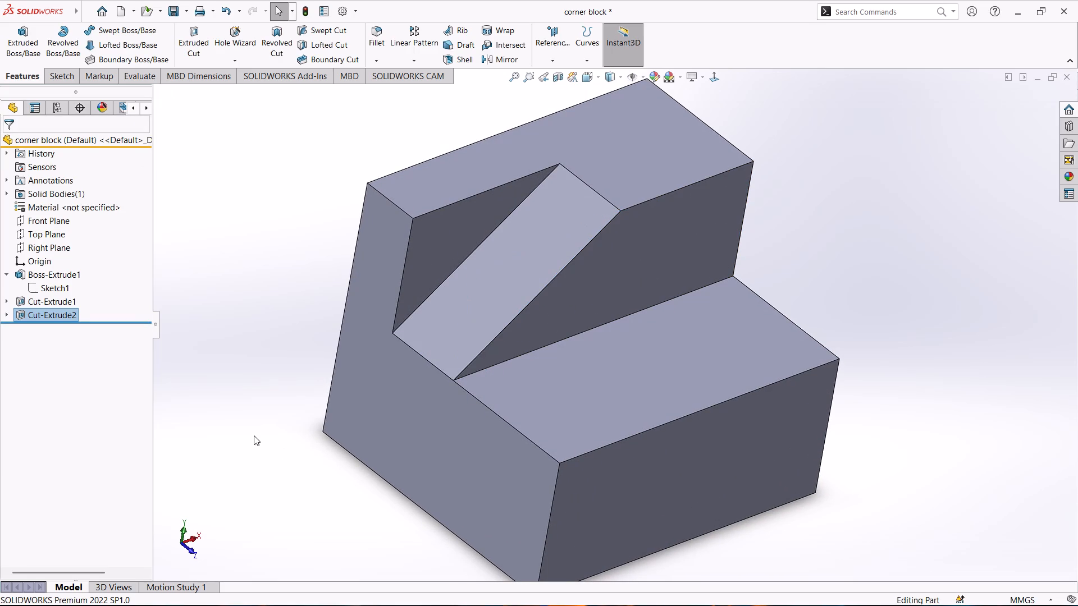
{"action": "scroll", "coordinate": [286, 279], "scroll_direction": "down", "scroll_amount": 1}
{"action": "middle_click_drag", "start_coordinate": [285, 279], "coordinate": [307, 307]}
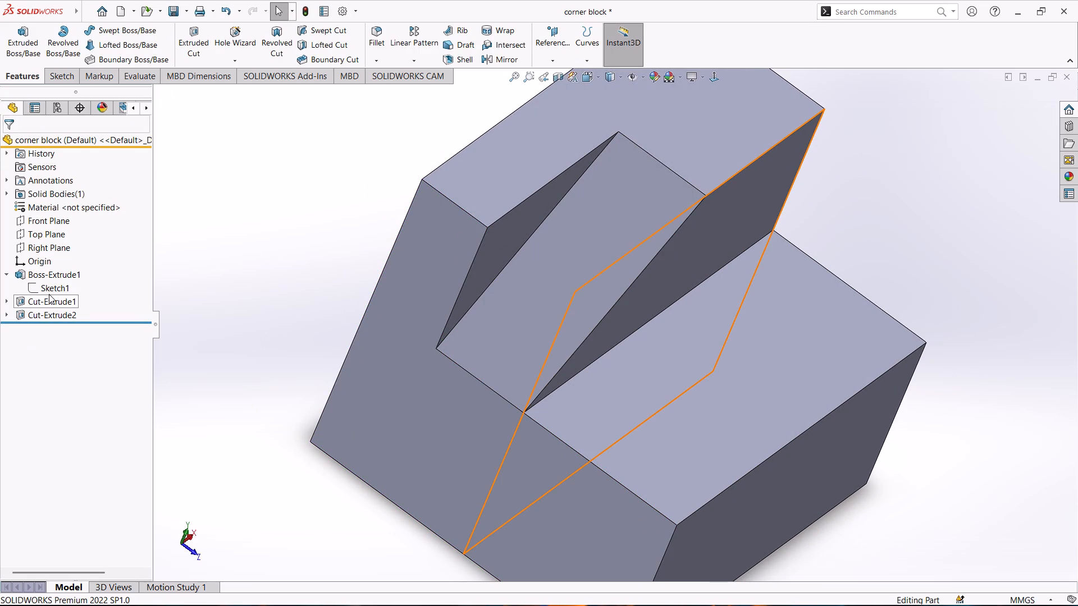
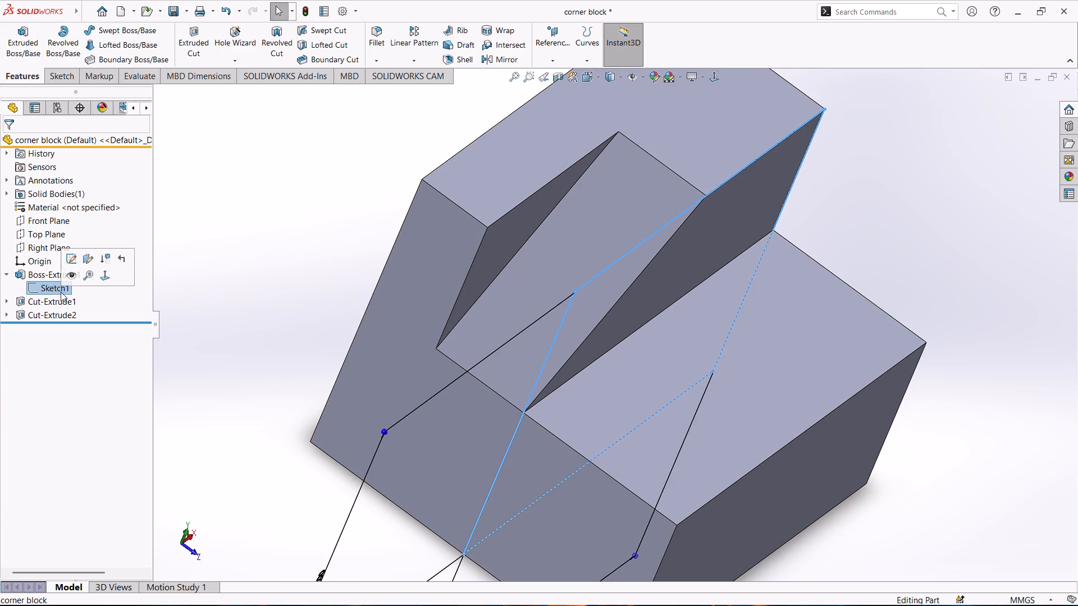
Open the base block's boss extrusion, Boss-Extrude1, for editing its feature definition.
{"action": "left_click", "coordinate": [42, 274]}
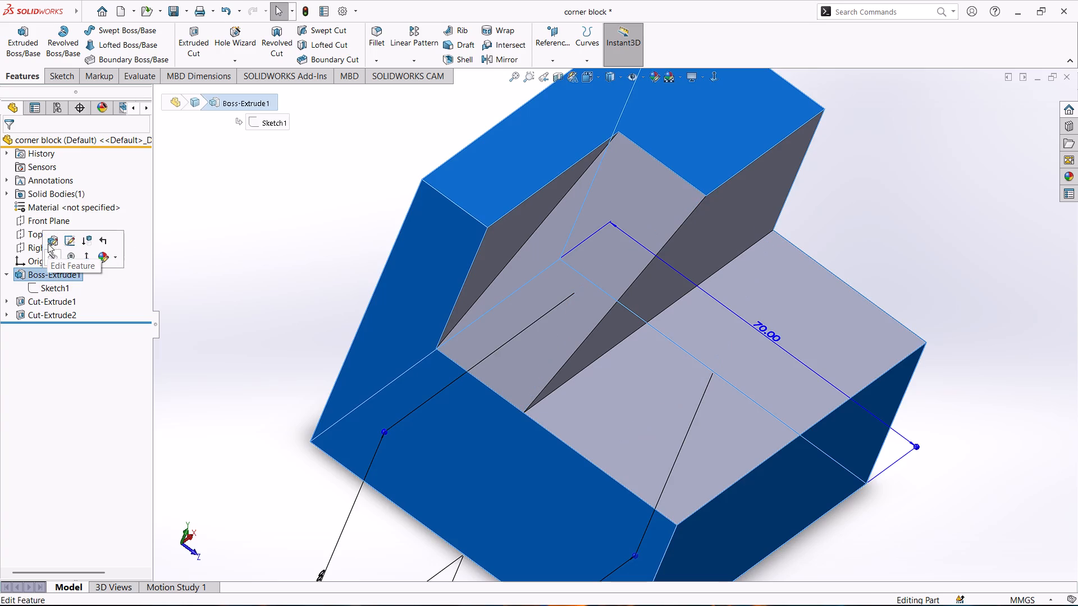
{"action": "left_click", "coordinate": [48, 244]}
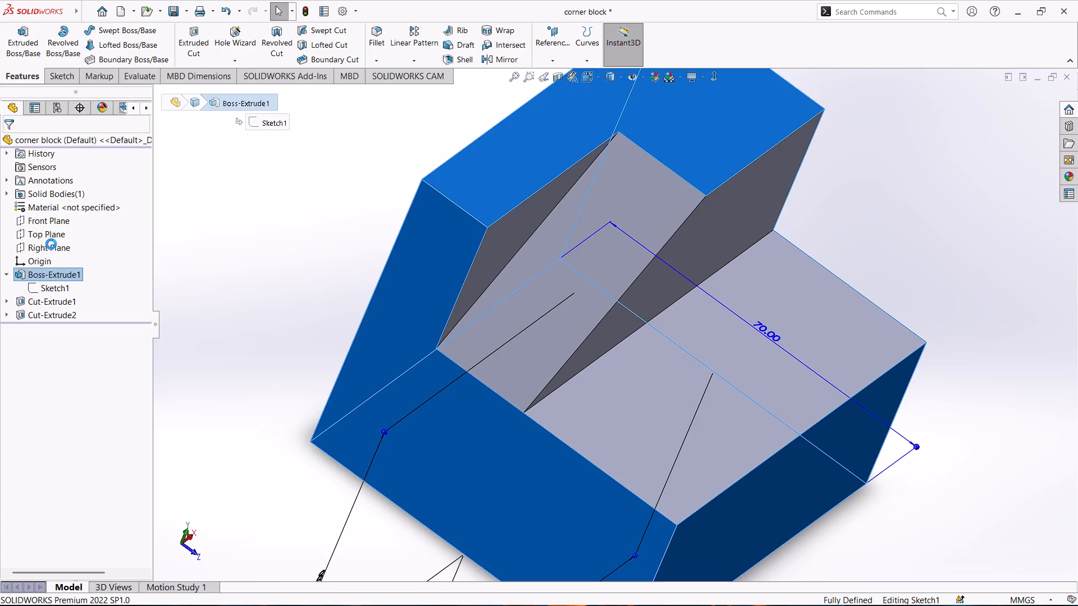
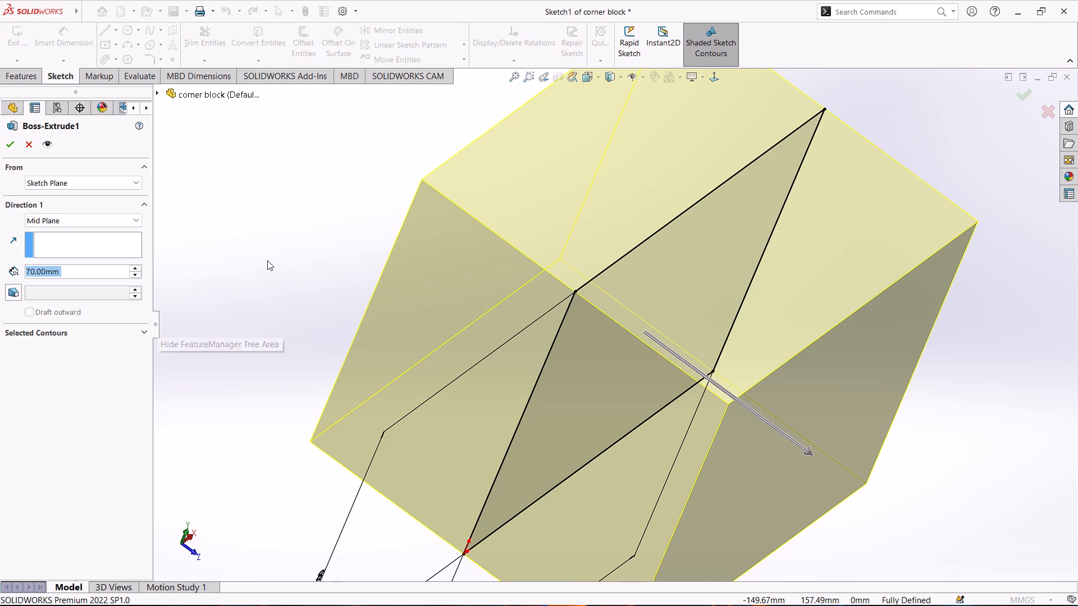
Examine the base block's mid-plane extrusion preview from several angles, checking how it extends about the sketch plane.
{"action": "scroll", "coordinate": [267, 260], "scroll_direction": "down", "scroll_amount": 1}
{"action": "scroll", "coordinate": [267, 260], "scroll_direction": "up", "scroll_amount": 2}
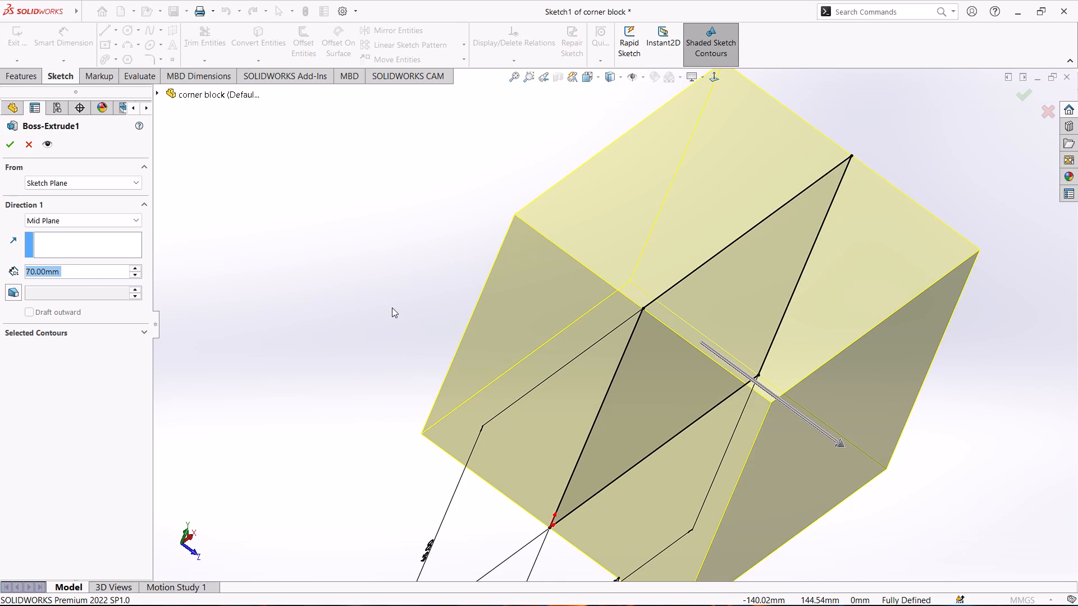
{"action": "middle_click_drag", "start_coordinate": [392, 307], "coordinate": [321, 233]}
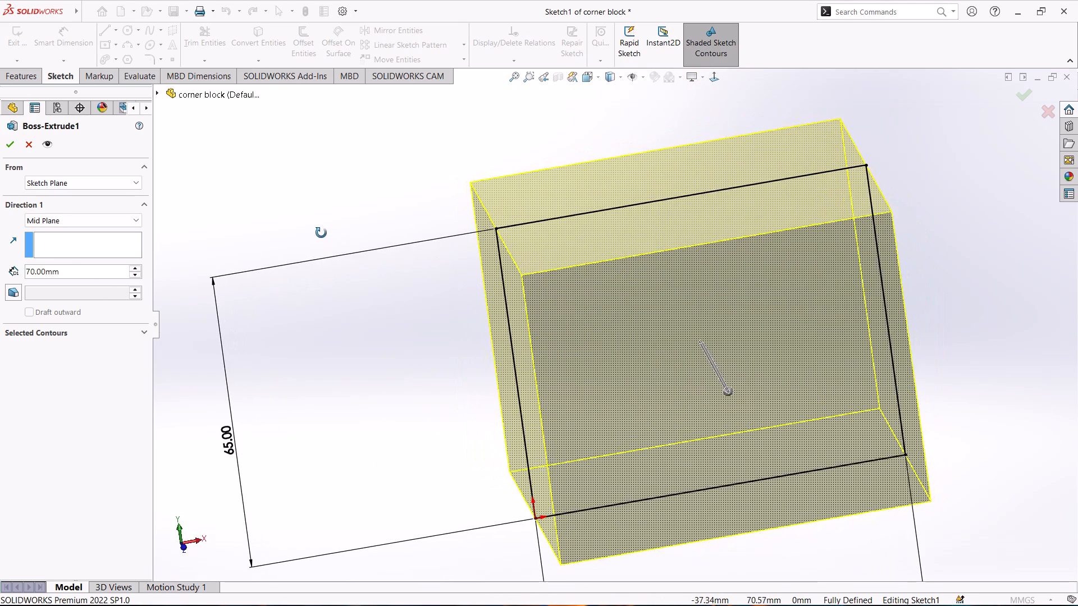
{"action": "middle_click_drag", "start_coordinate": [321, 233], "coordinate": [417, 286]}
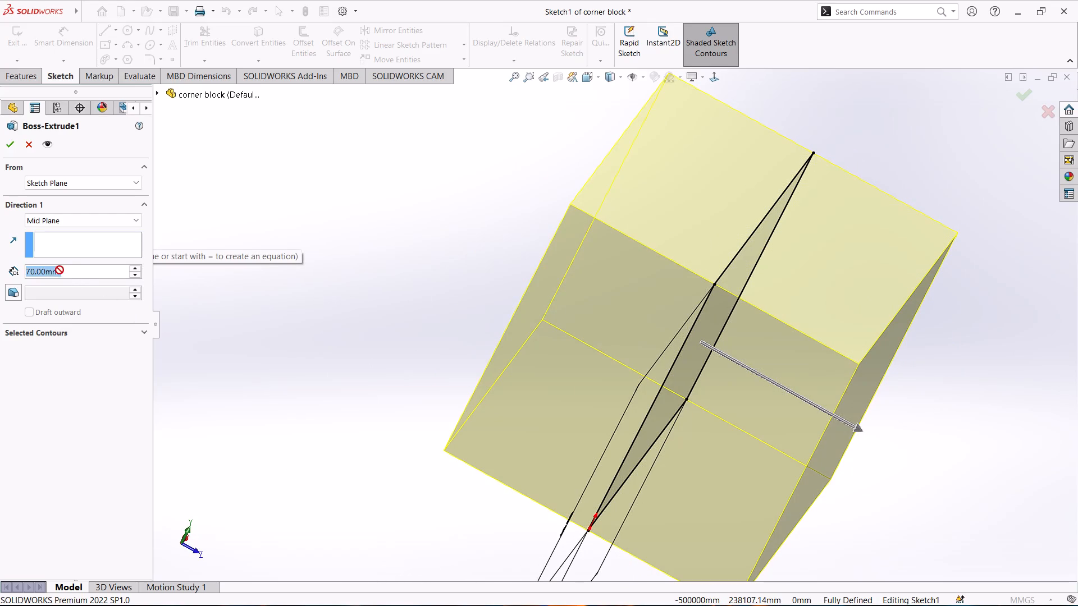
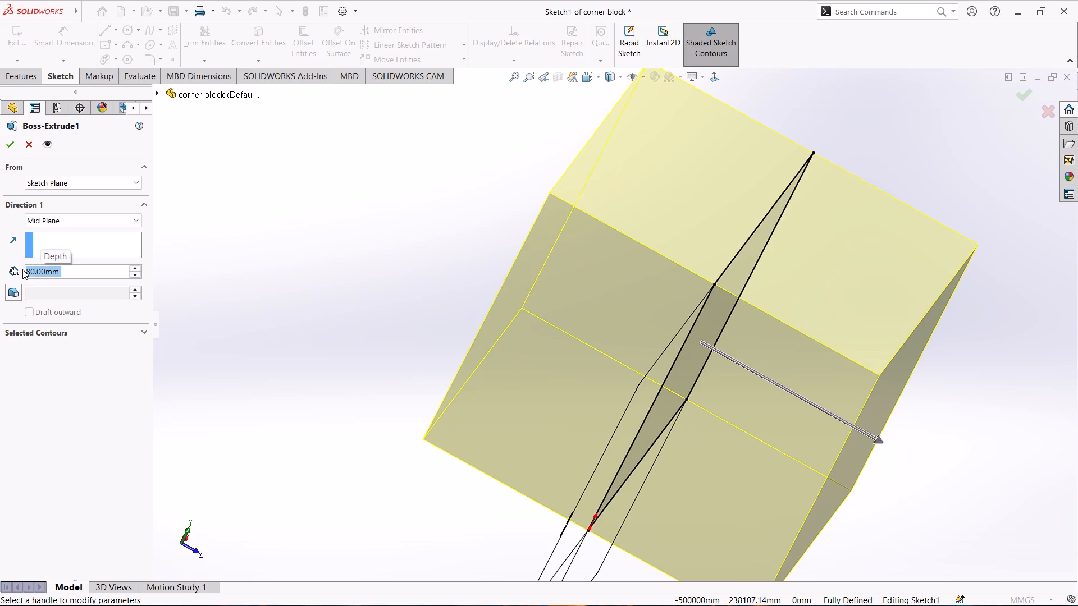
Apply the base block's extrusion settings with the Mid Plane end condition and 80 mm depth.
{"action": "left_click", "coordinate": [7, 143]}
Open the rectangular base sketch of the block's first extrusion for editing.
{"action": "scroll", "coordinate": [427, 309], "scroll_direction": "down", "scroll_amount": 1}
{"action": "scroll", "coordinate": [427, 309], "scroll_direction": "up", "scroll_amount": 1}
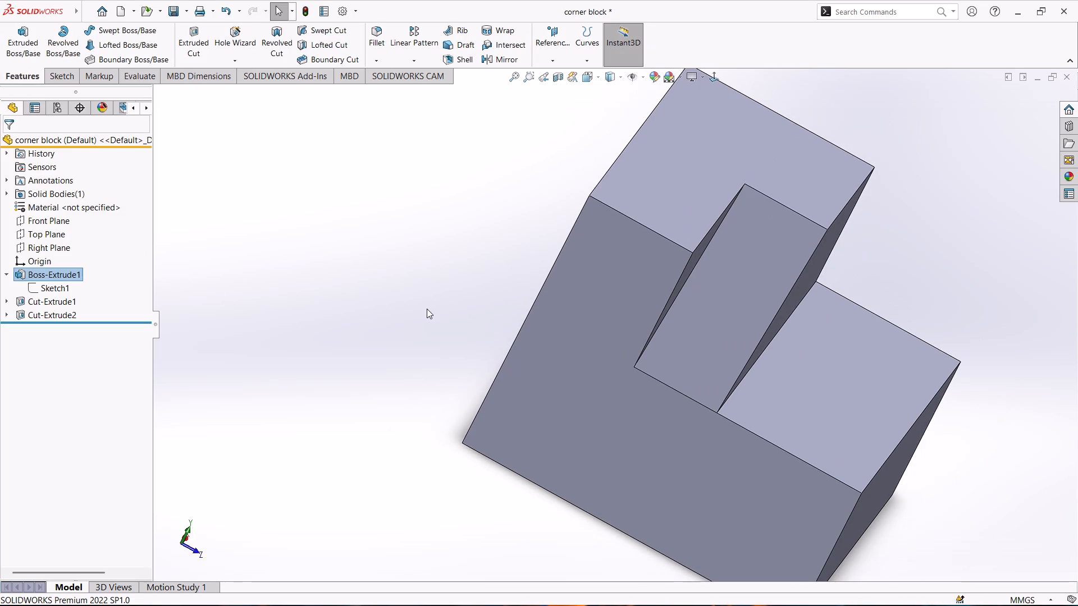
{"action": "scroll", "coordinate": [696, 368], "scroll_direction": "down", "scroll_amount": 1}
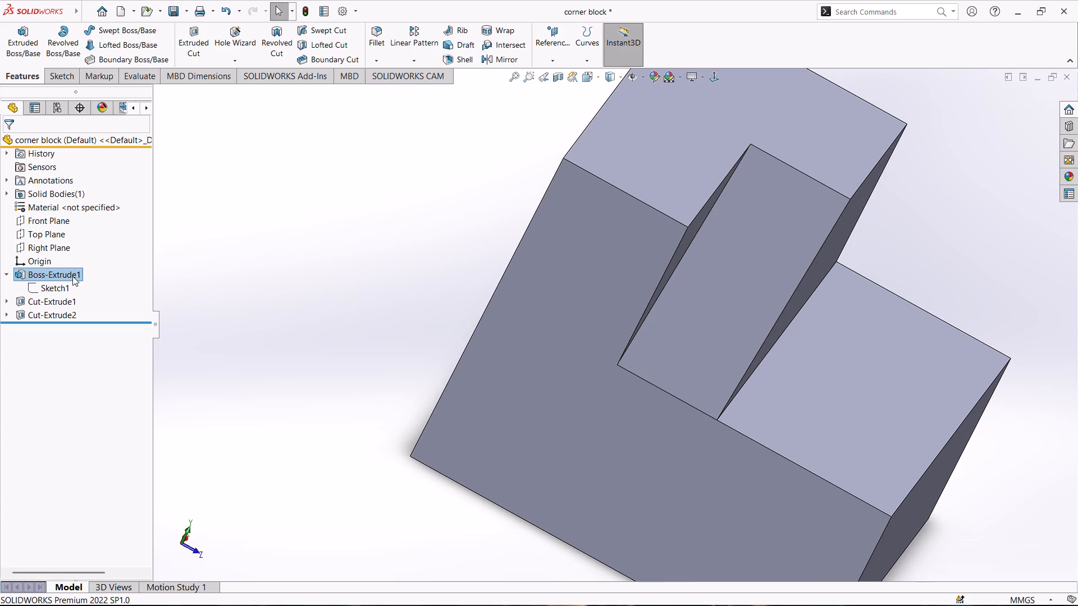
{"action": "left_click", "coordinate": [42, 285]}
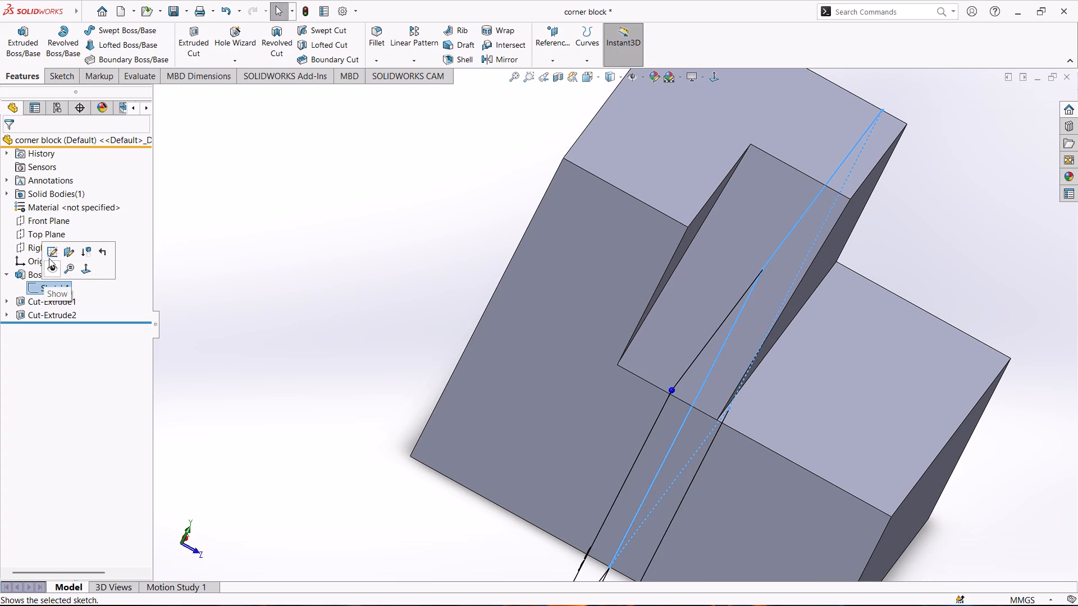
{"action": "left_click", "coordinate": [51, 254]}
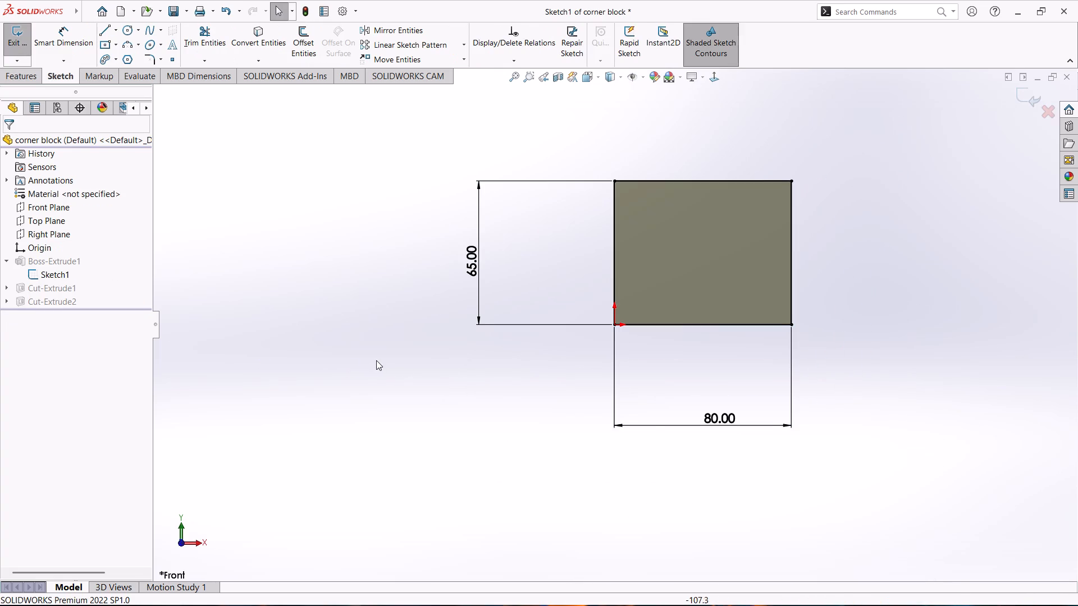
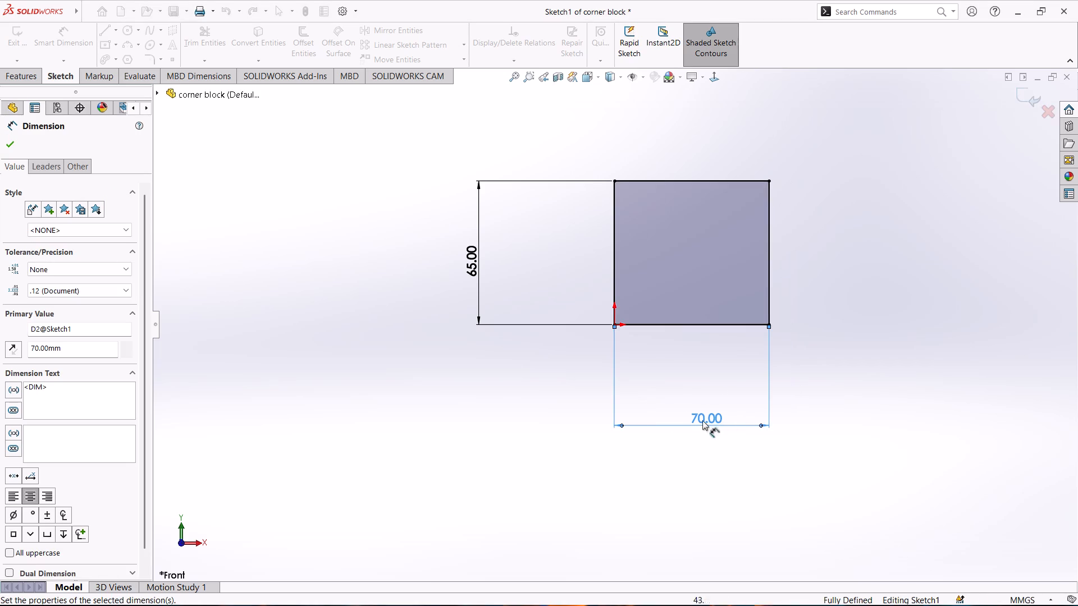
Close the selected width dimension's properties and exit the block's rectangular base sketch.
{"action": "left_click", "coordinate": [4, 145]}
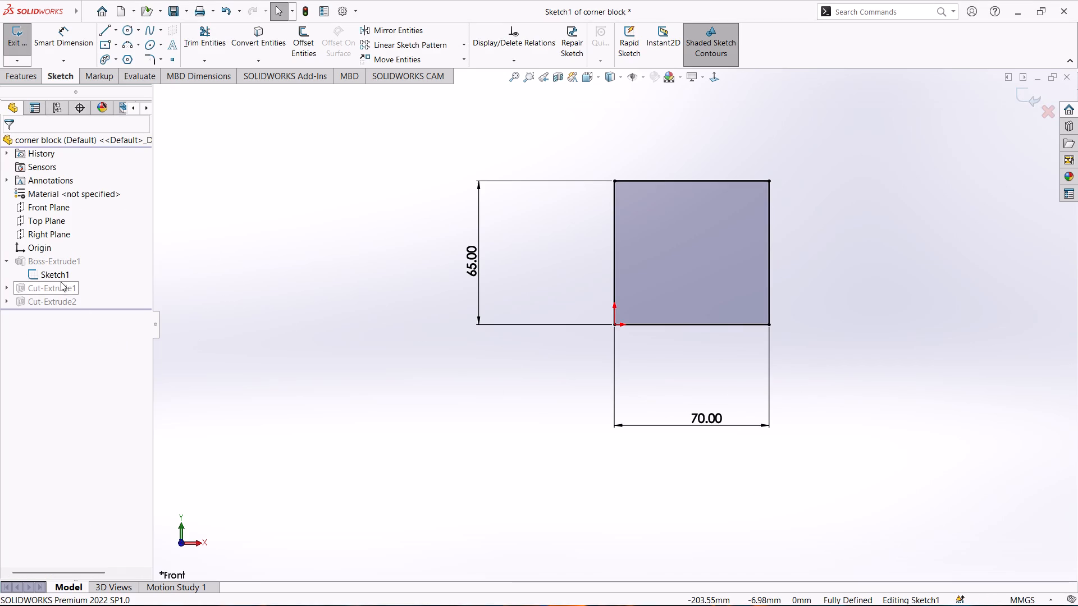
{"action": "left_click", "coordinate": [10, 42]}
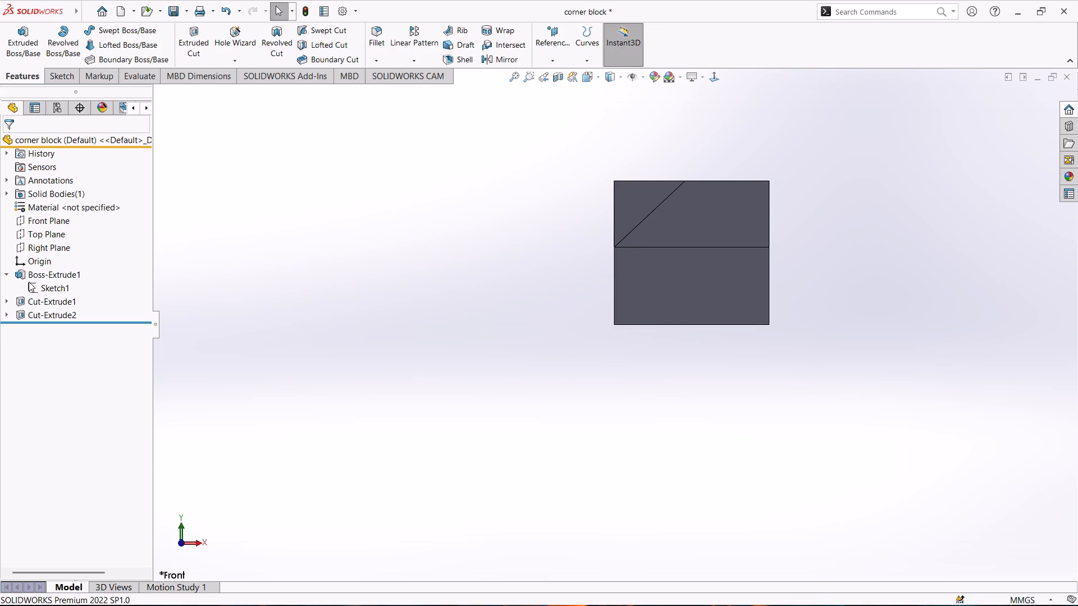
Open the base block's extrusion definition to review its end condition and depth, and accept it as it is.
{"action": "left_click", "coordinate": [33, 277]}
{"action": "left_click", "coordinate": [38, 243]}
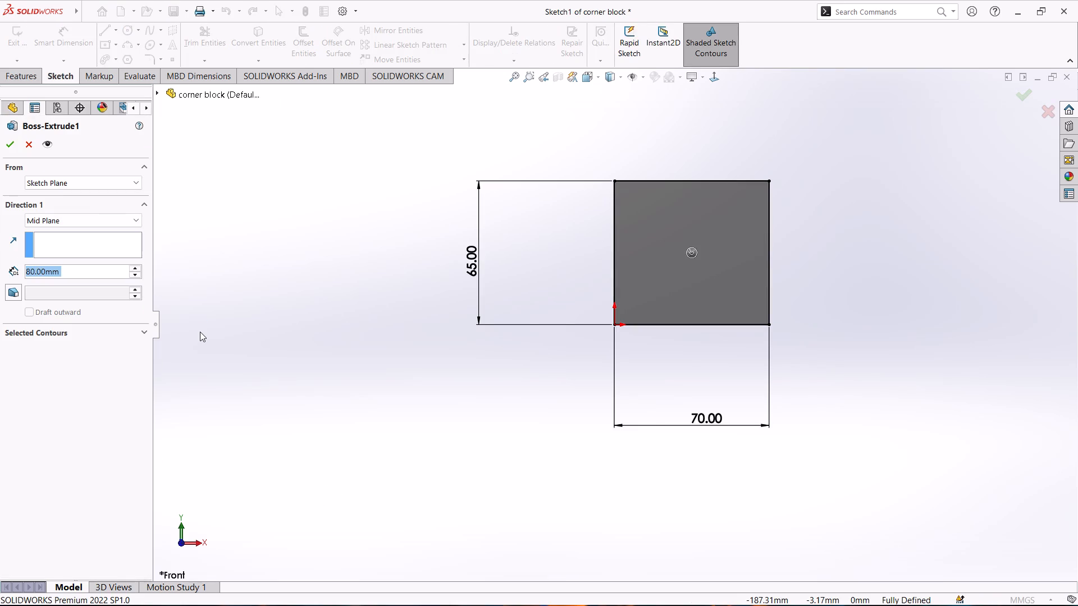
{"action": "left_click", "coordinate": [13, 140]}
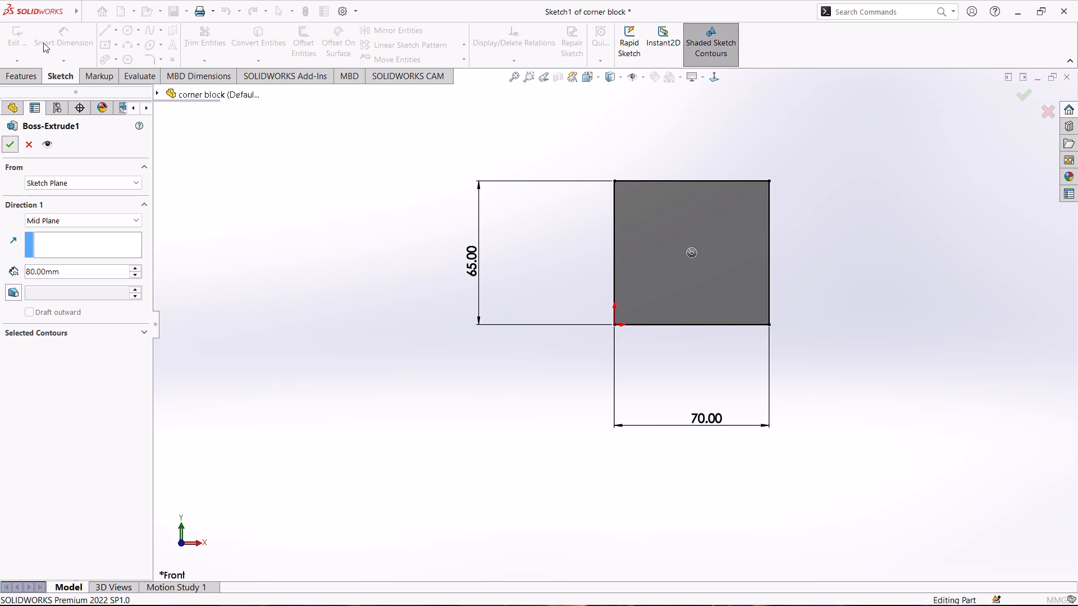
Examine the finished corner block in 3D from several angles, including its step, sloped face and corner cut.
{"action": "middle_click_drag", "start_coordinate": [350, 241], "coordinate": [423, 329]}
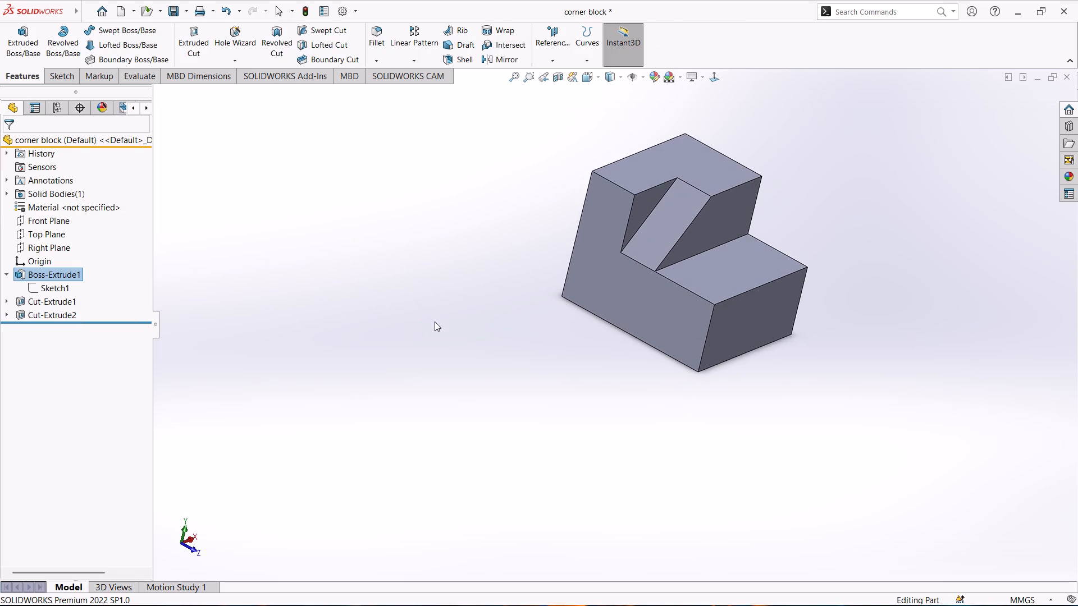
{"action": "scroll", "coordinate": [513, 245], "scroll_direction": "down", "scroll_amount": 2}
{"action": "scroll", "coordinate": [513, 245], "scroll_direction": "up", "scroll_amount": 1}
{"action": "middle_click_drag", "start_coordinate": [507, 229], "coordinate": [555, 263]}
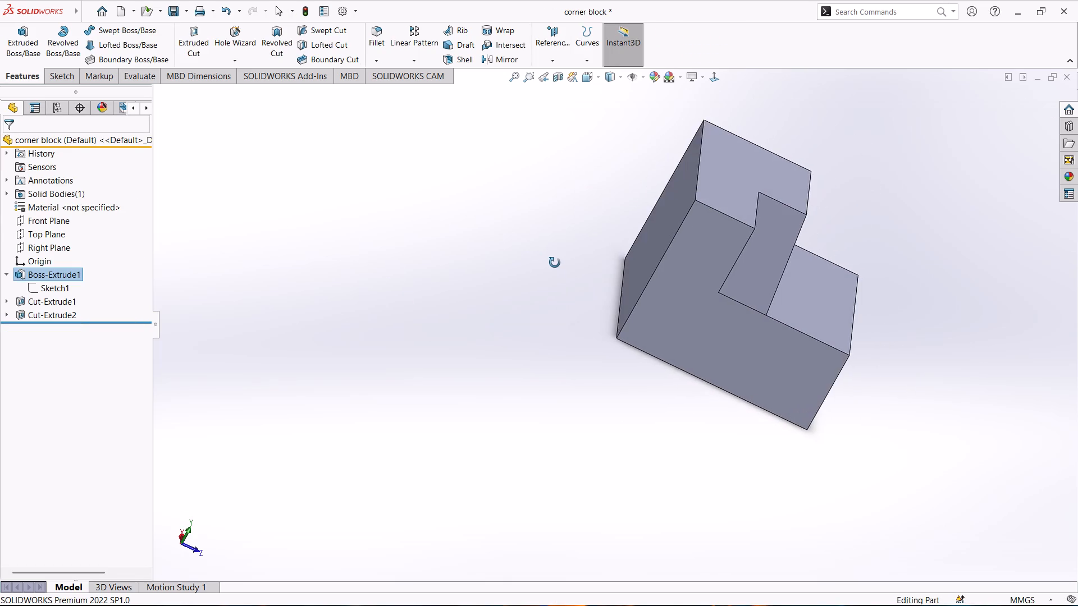
{"action": "middle_click_drag", "start_coordinate": [555, 263], "coordinate": [536, 258]}
{"action": "scroll", "coordinate": [800, 236], "scroll_direction": "down", "scroll_amount": 3}
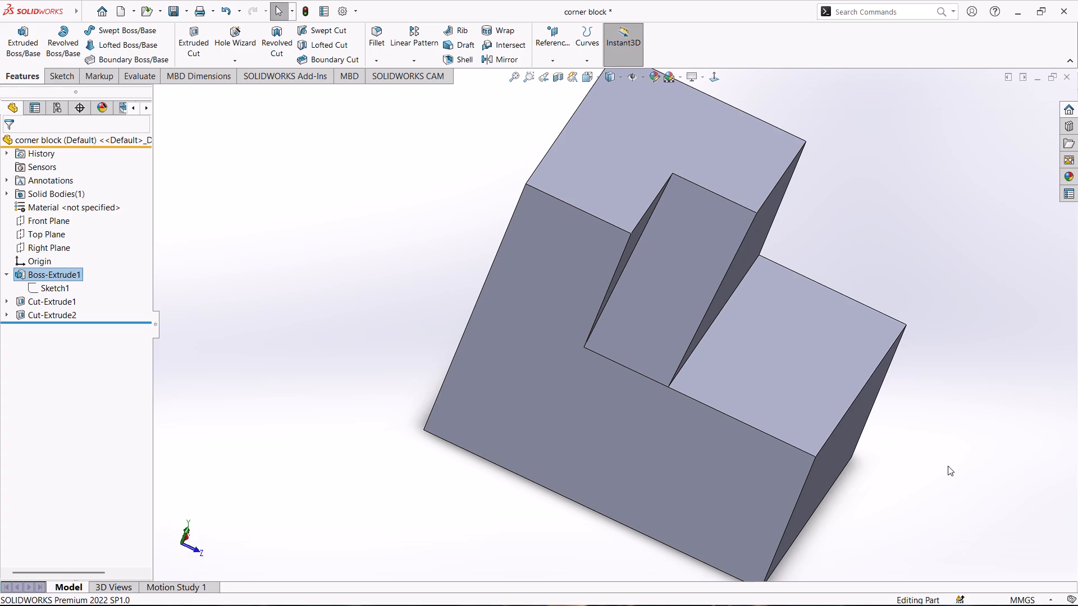
{"action": "scroll", "coordinate": [894, 474], "scroll_direction": "down", "scroll_amount": 1}
{"action": "scroll", "coordinate": [888, 474], "scroll_direction": "up", "scroll_amount": 1}
{"action": "middle_click_drag", "start_coordinate": [886, 474], "coordinate": [816, 452]}
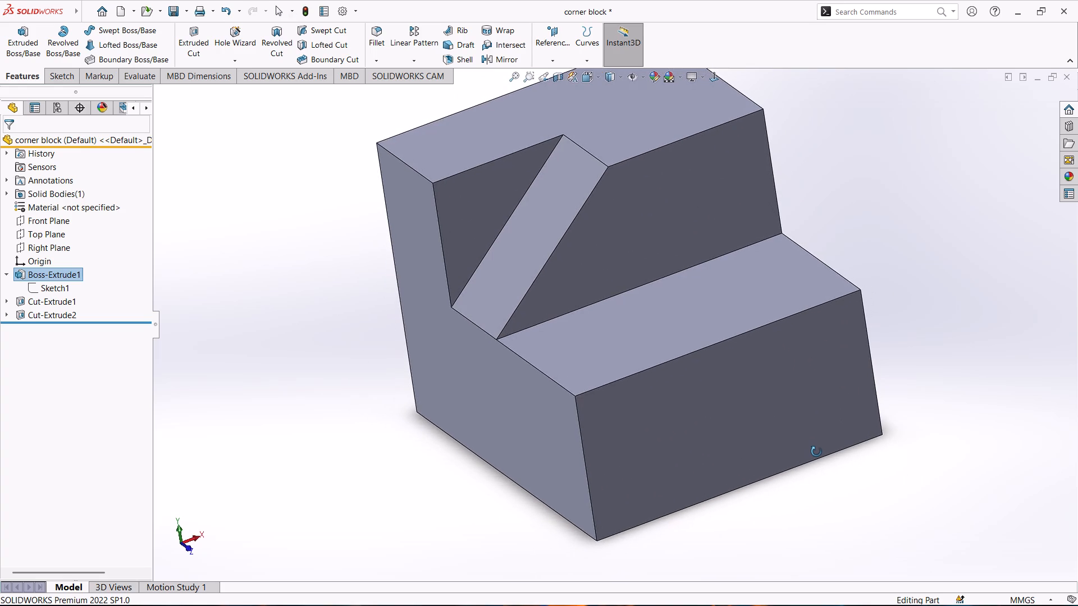
{"action": "middle_click_drag", "start_coordinate": [816, 452], "coordinate": [834, 442]}
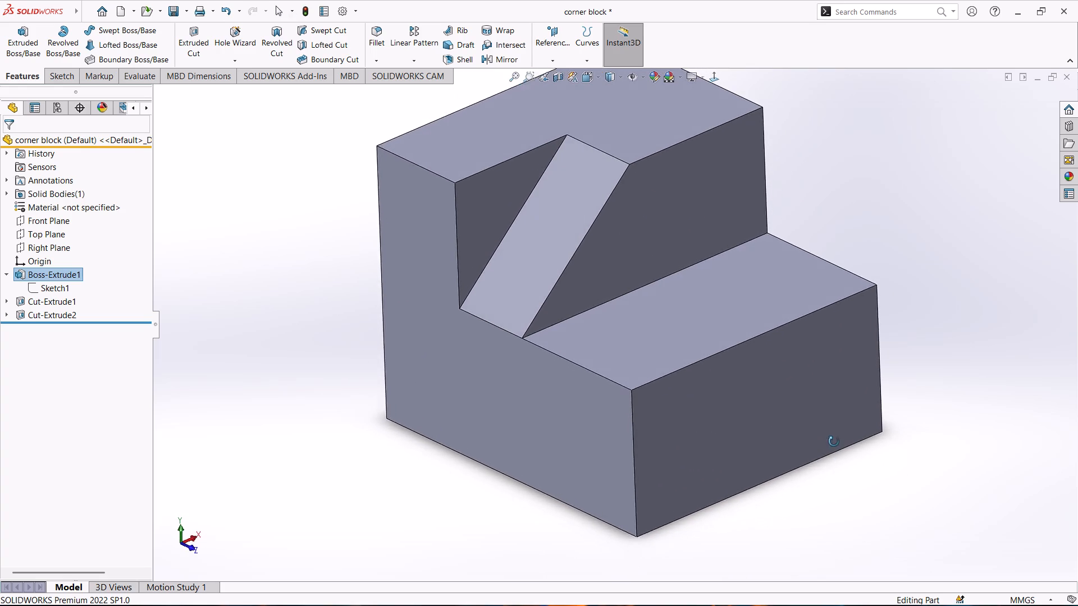
{"action": "middle_click_drag", "start_coordinate": [834, 442], "coordinate": [842, 440]}
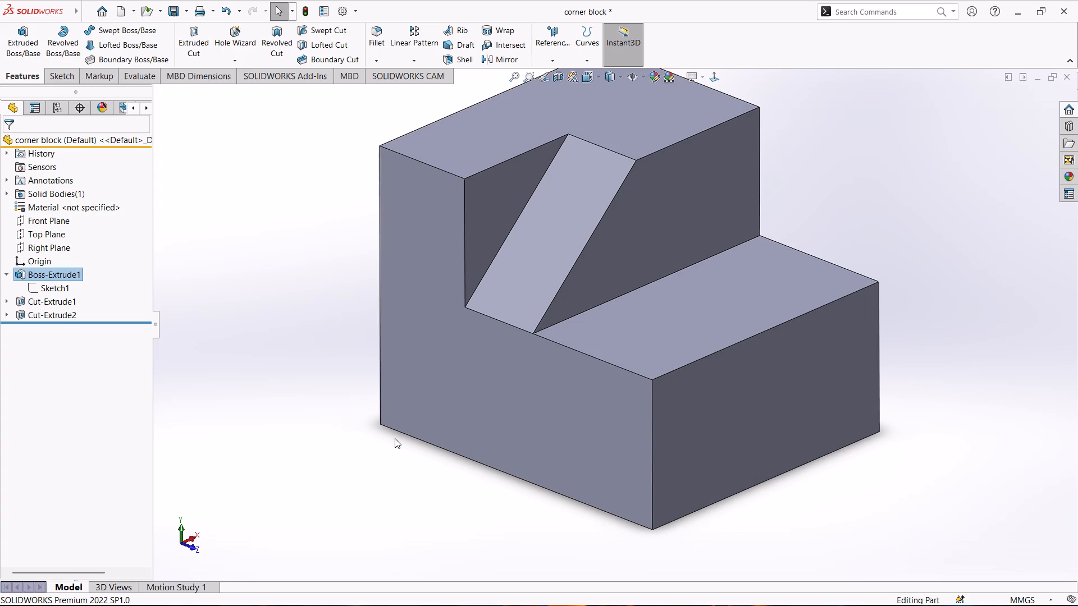
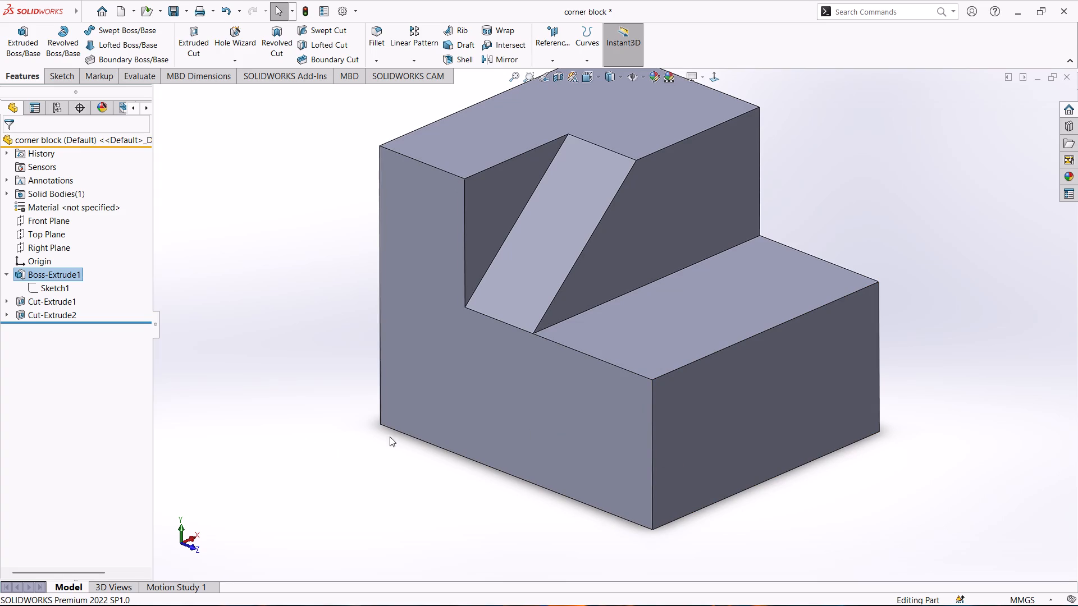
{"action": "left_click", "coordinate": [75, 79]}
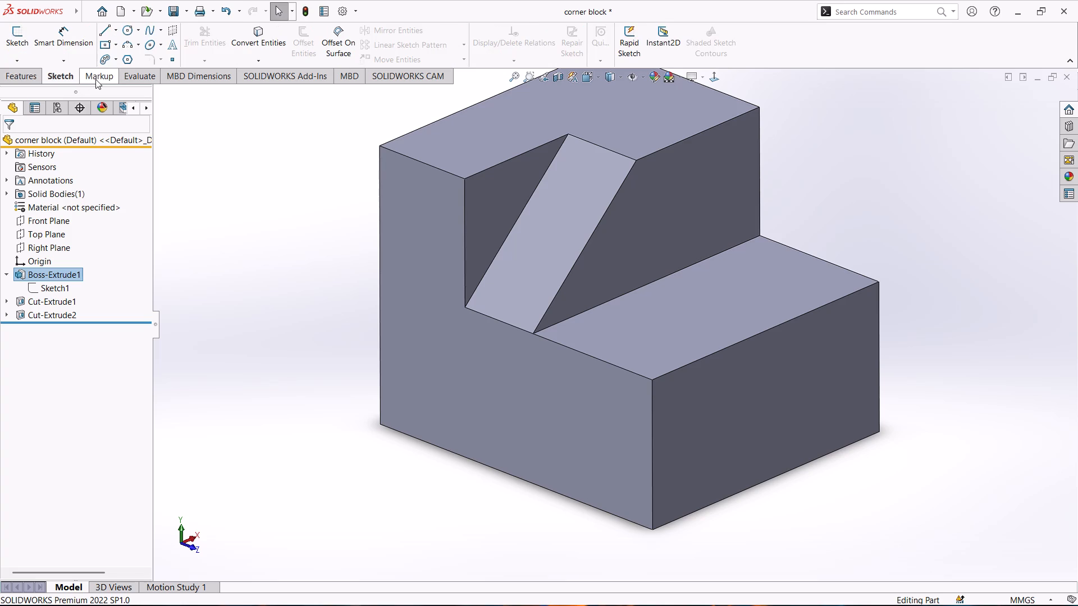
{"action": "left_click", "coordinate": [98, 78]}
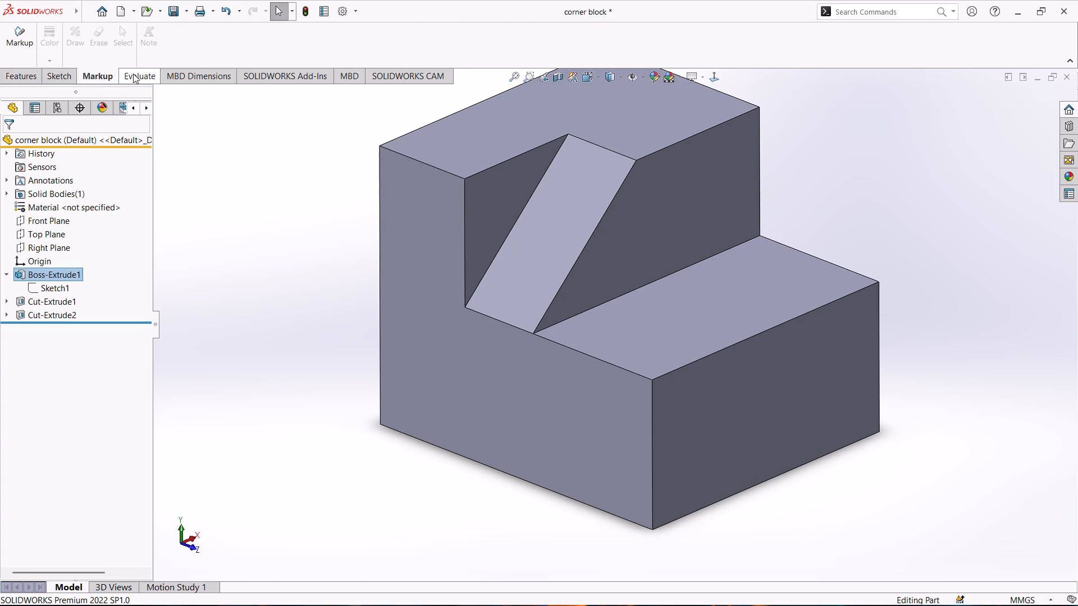
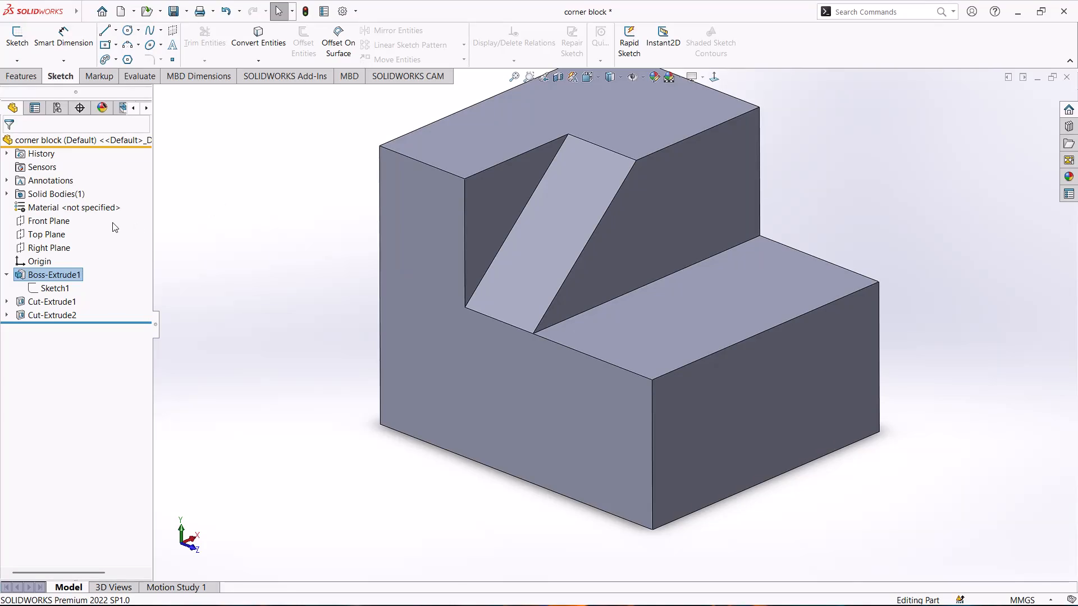
Start a new 3D sketch on the corner block.
{"action": "left_click", "coordinate": [22, 63]}
{"action": "left_click", "coordinate": [33, 90]}
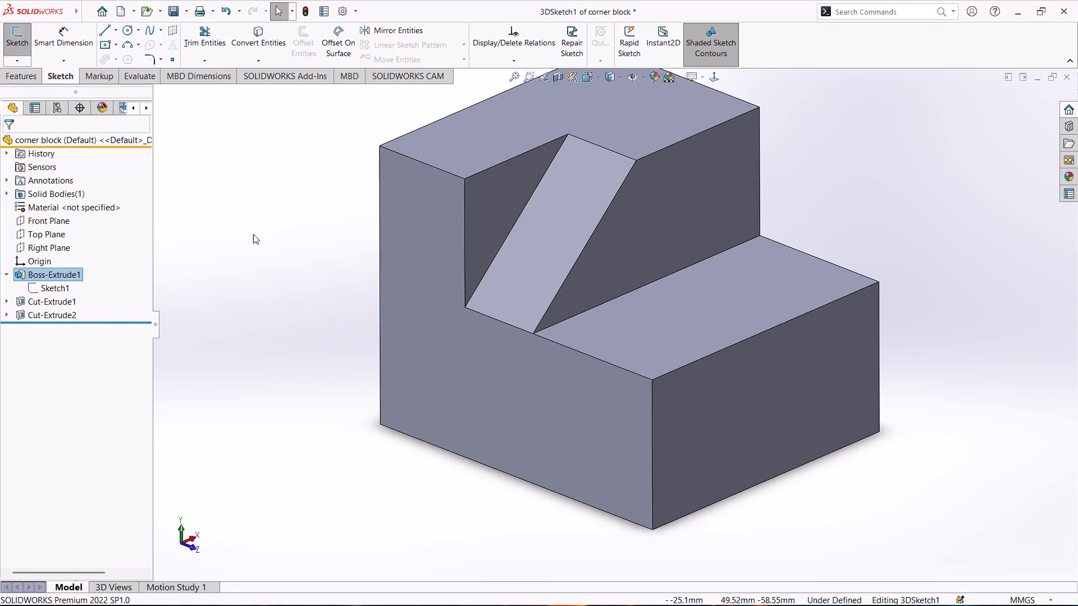
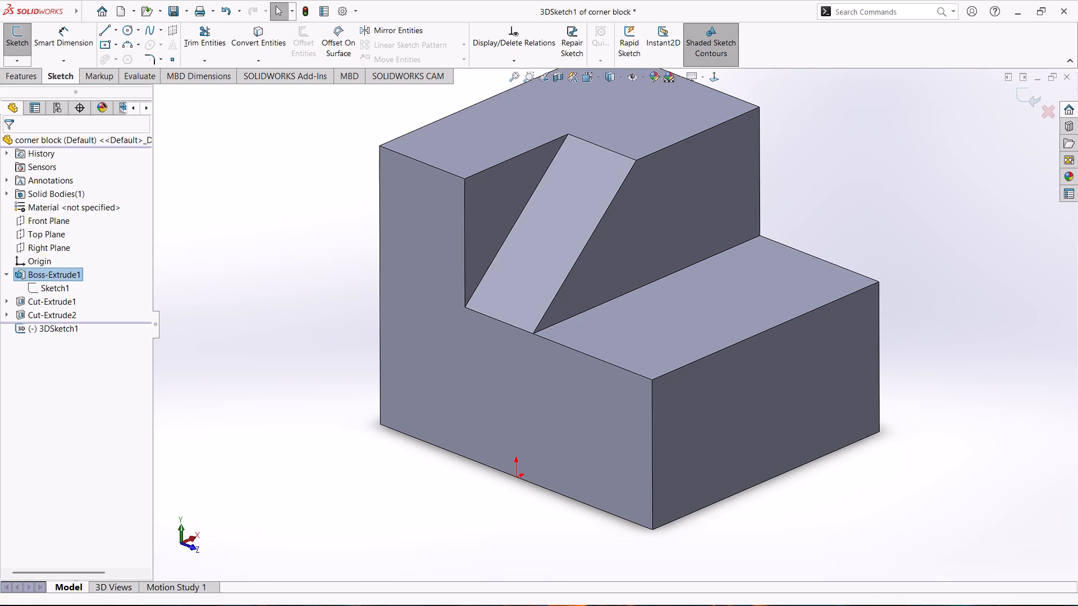
Draw a closed centerline triangle joining the block's front bottom corner, the midpoint of the step's outer top edge, and the sloped face's lower step-side vertex.
{"action": "left_click", "coordinate": [119, 31]}
{"action": "left_click", "coordinate": [118, 58]}
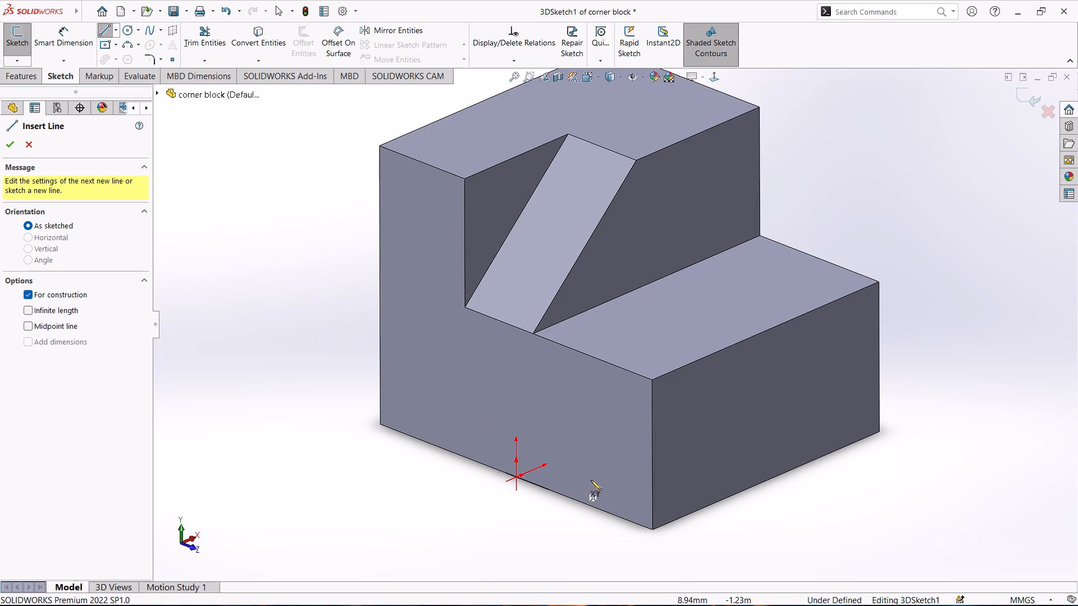
{"action": "scroll", "coordinate": [708, 482], "scroll_direction": "up", "scroll_amount": 1}
{"action": "middle_click_drag", "start_coordinate": [710, 470], "coordinate": [691, 479]}
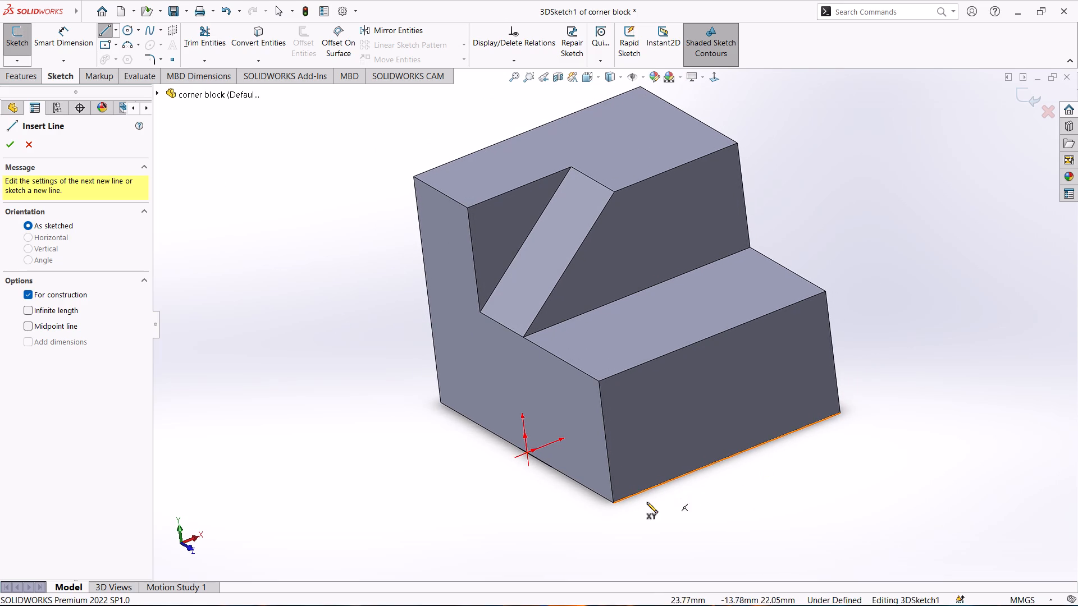
{"action": "left_click", "coordinate": [614, 503]}
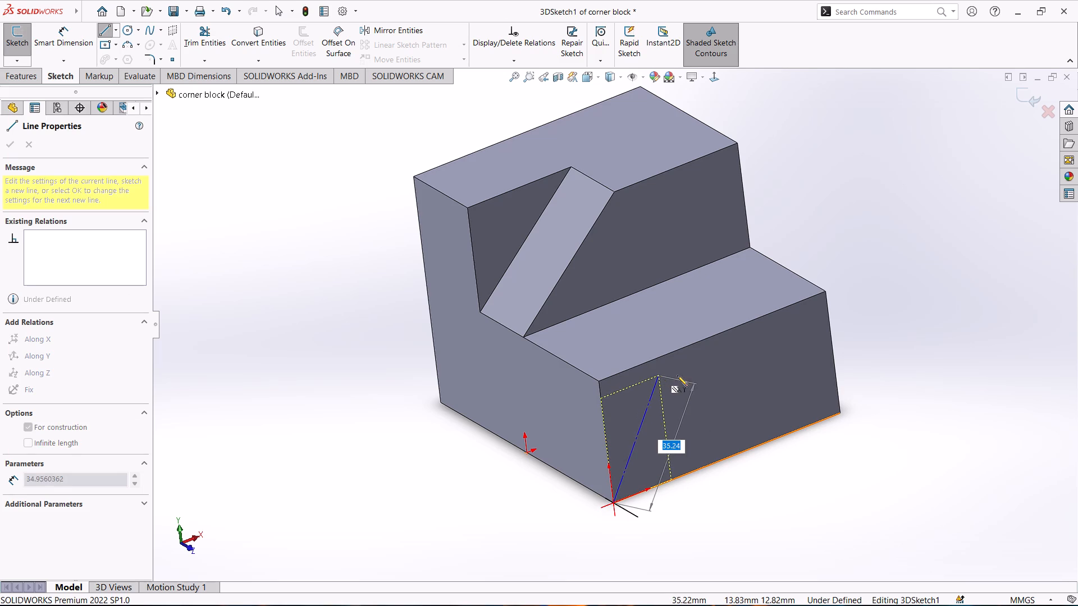
{"action": "left_click", "coordinate": [707, 339]}
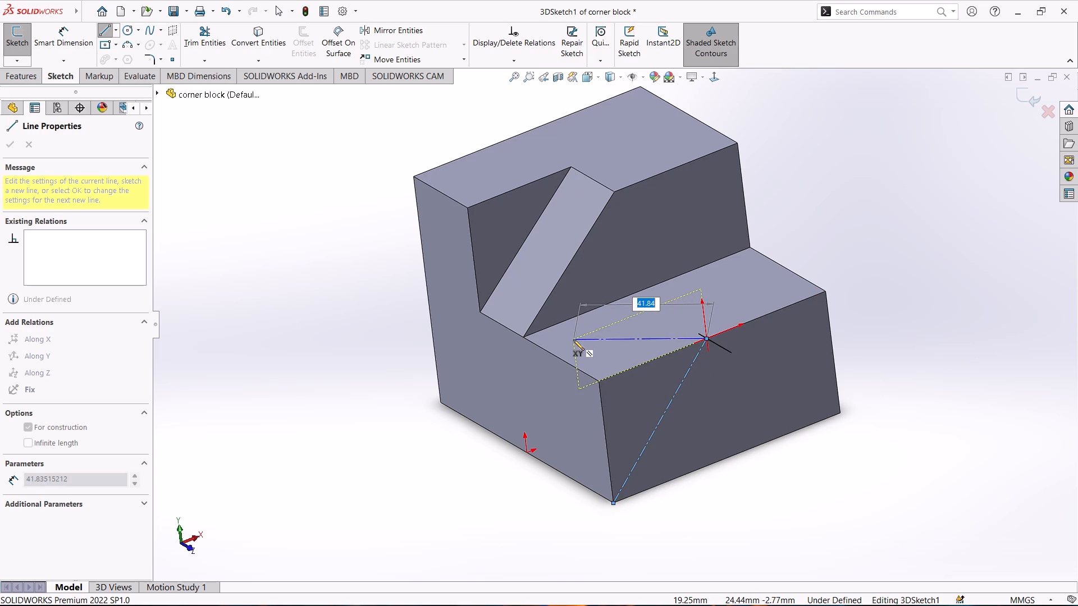
{"action": "left_click", "coordinate": [524, 337]}
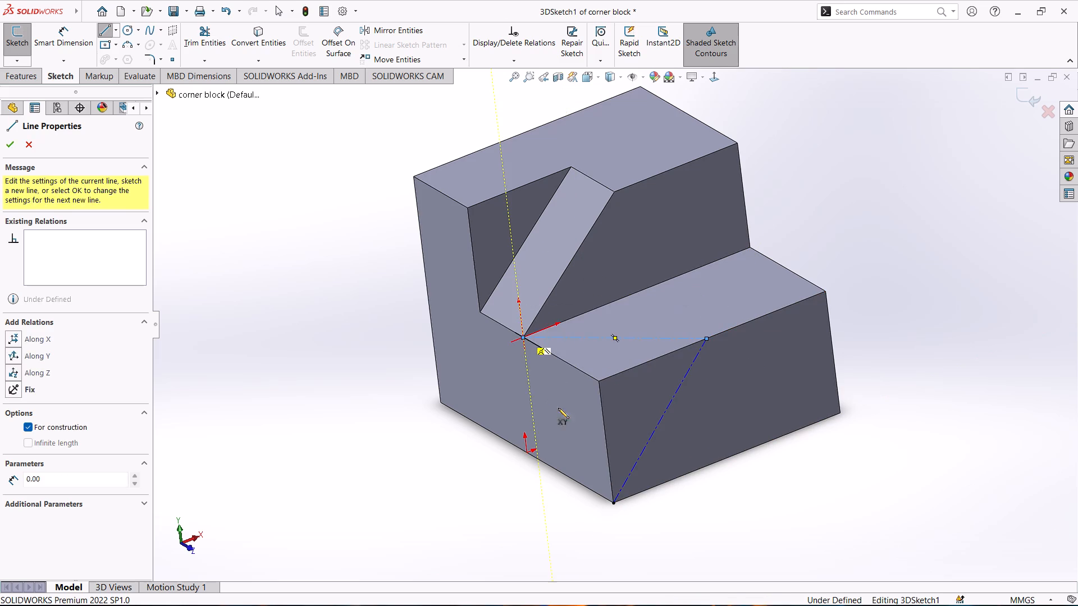
{"action": "left_click", "coordinate": [612, 503]}
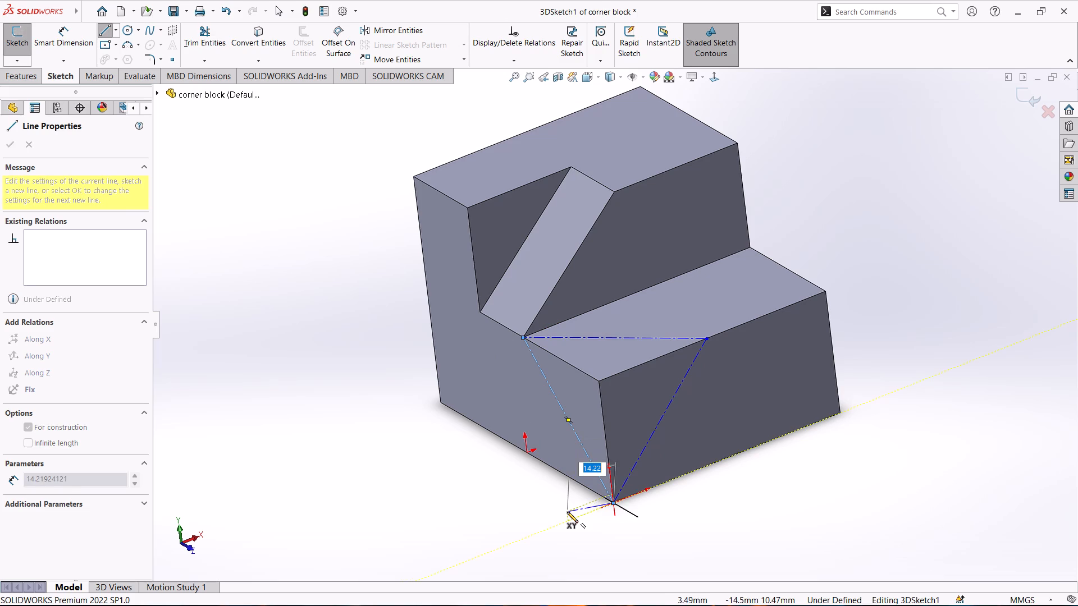
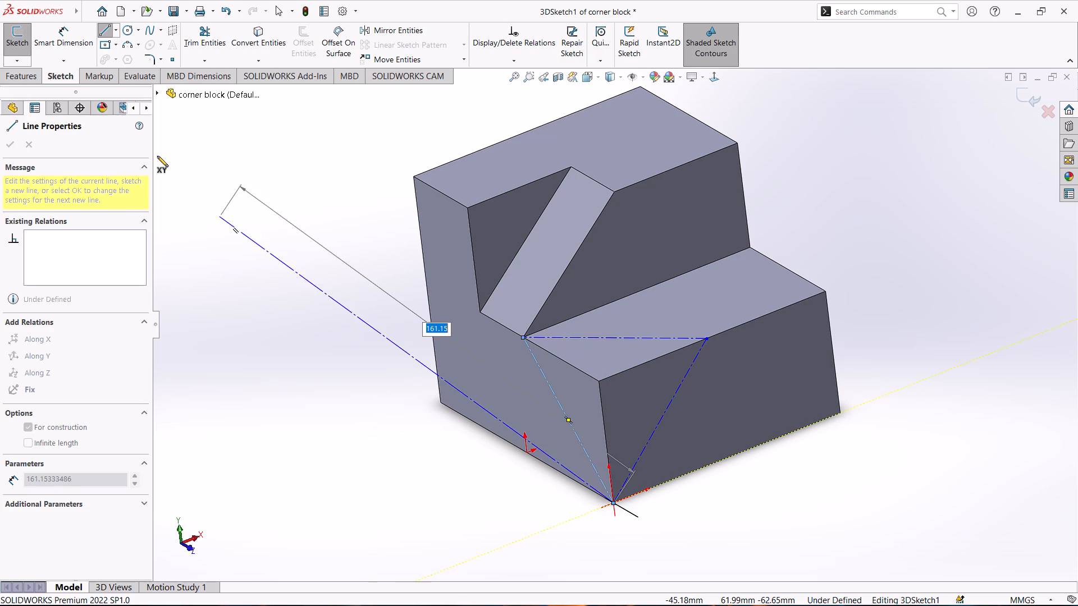
Dimension the distance from the triangle's vertex on the step's outer top edge to the short top edge at the step's far end.
{"action": "left_click", "coordinate": [61, 36]}
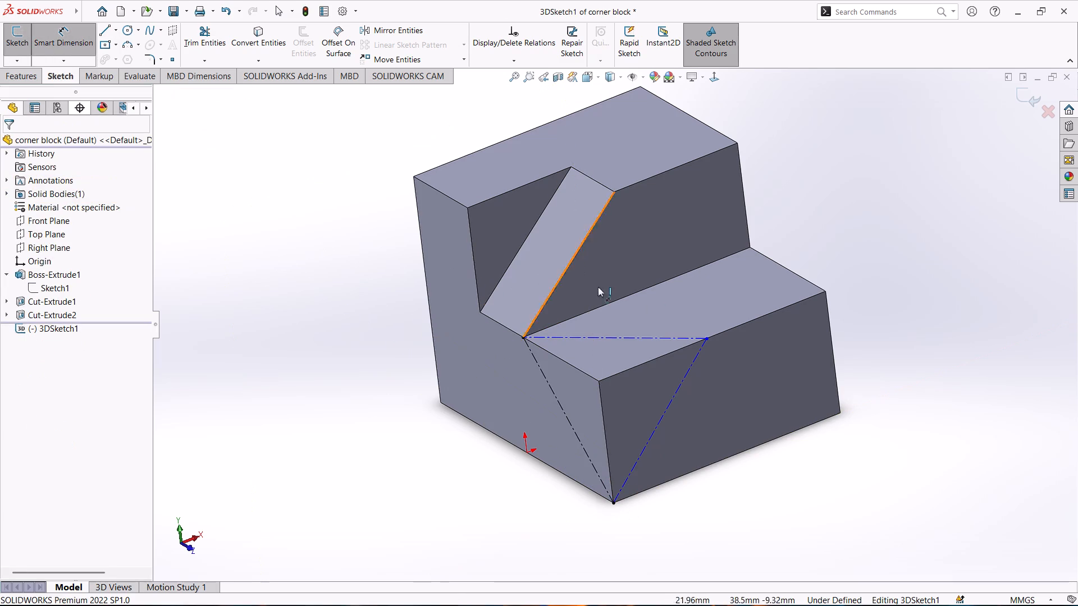
{"action": "left_click", "coordinate": [707, 338]}
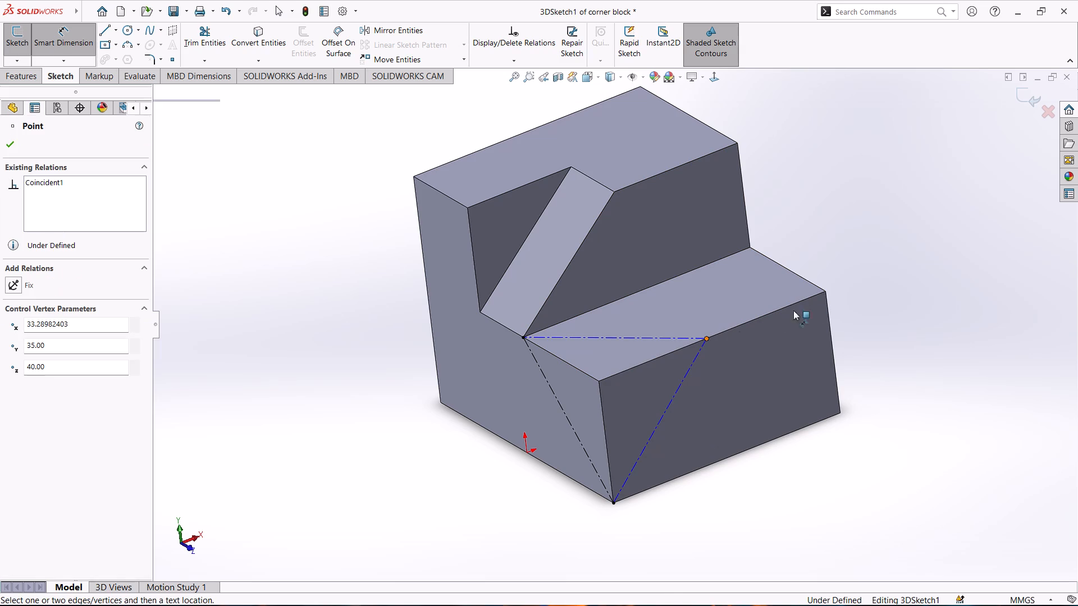
{"action": "left_click", "coordinate": [822, 288]}
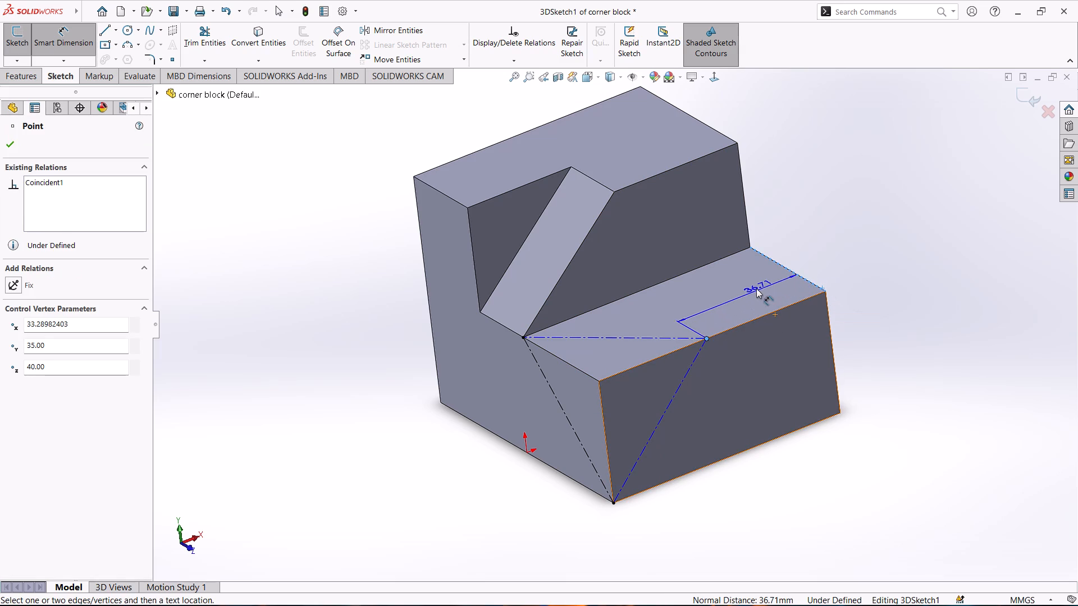
{"action": "left_click", "coordinate": [755, 288]}
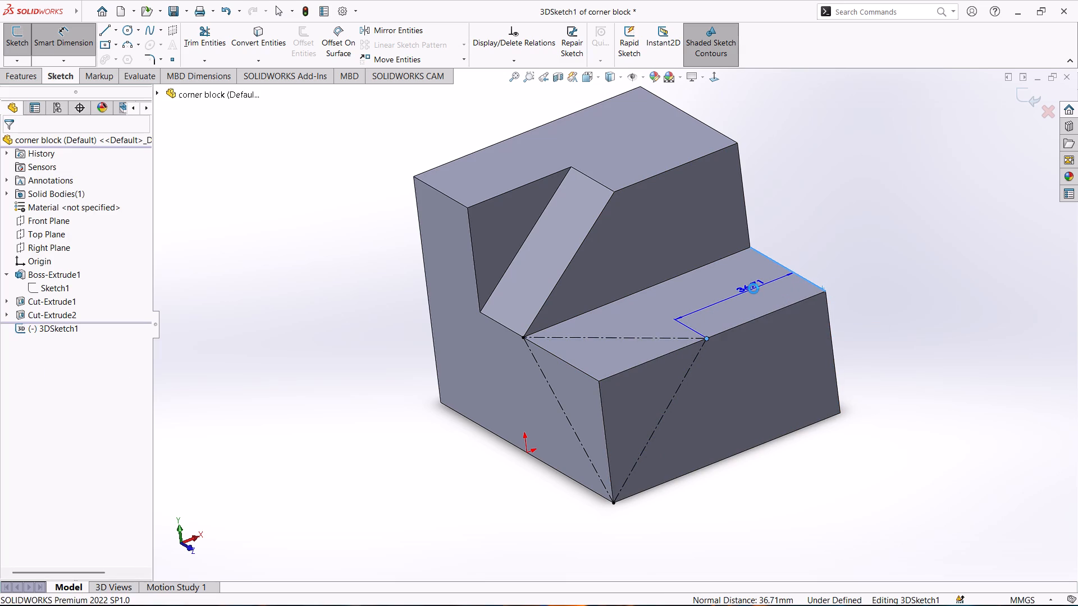
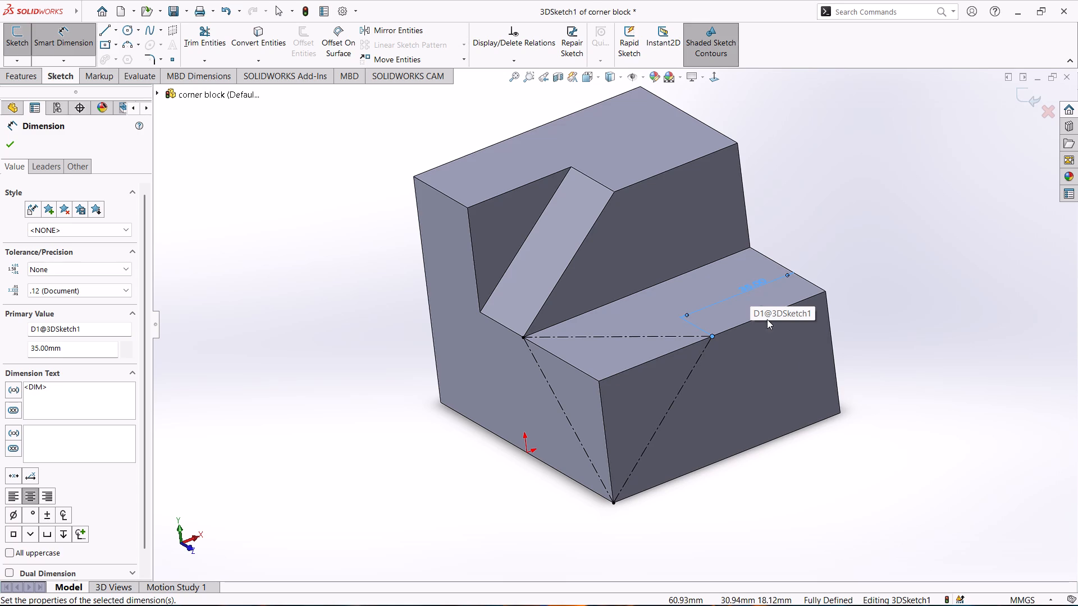
Open the reference geometry commands for the block with the fully defined 3D sketch triangle.
{"action": "middle_click_drag", "start_coordinate": [757, 527], "coordinate": [779, 504]}
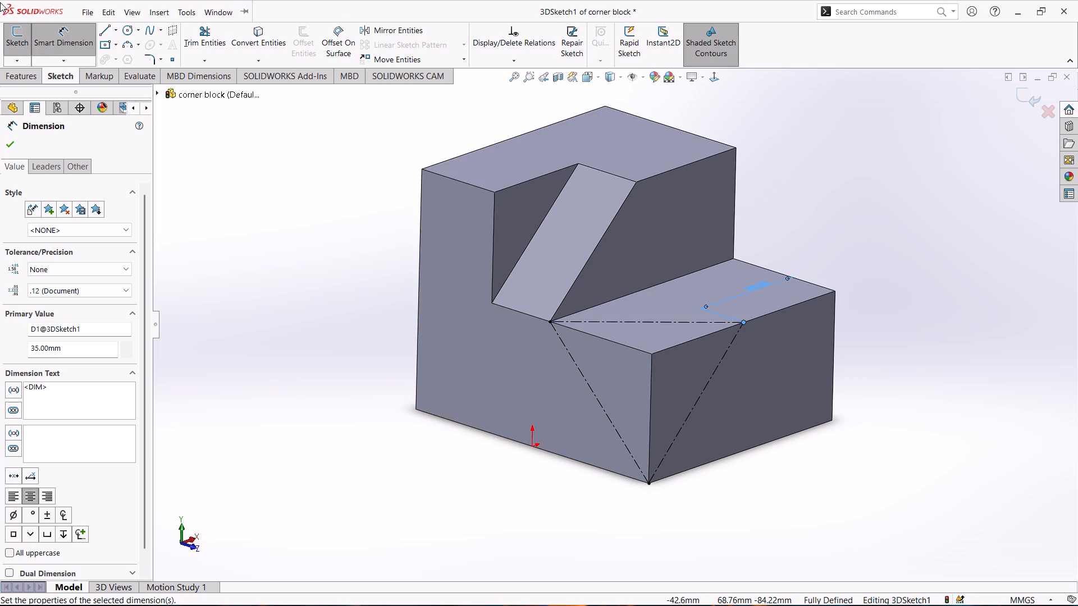
{"action": "left_click", "coordinate": [13, 47]}
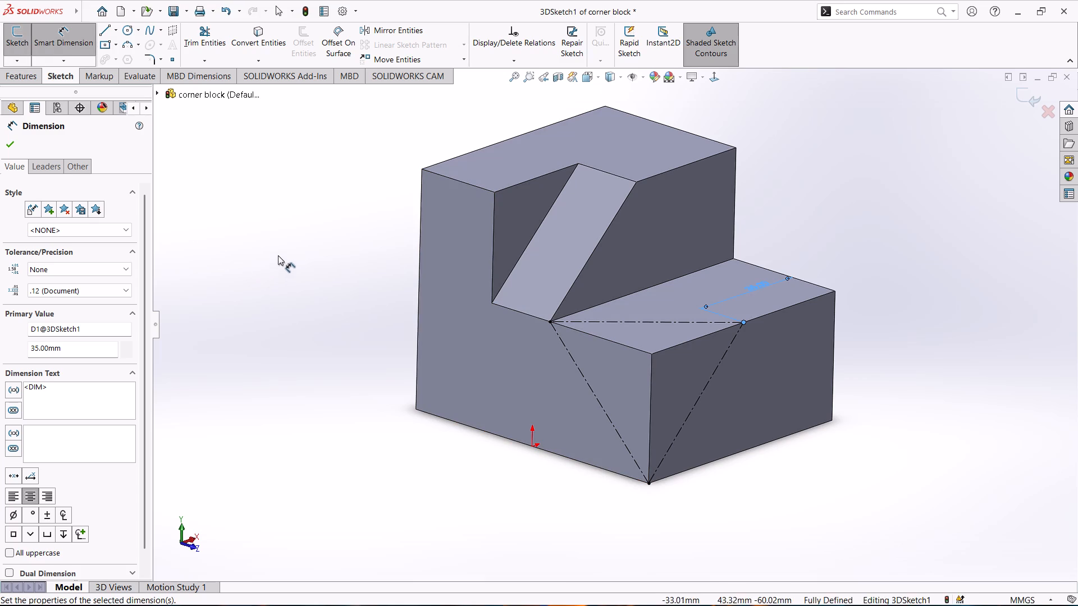
{"action": "left_click", "coordinate": [18, 45]}
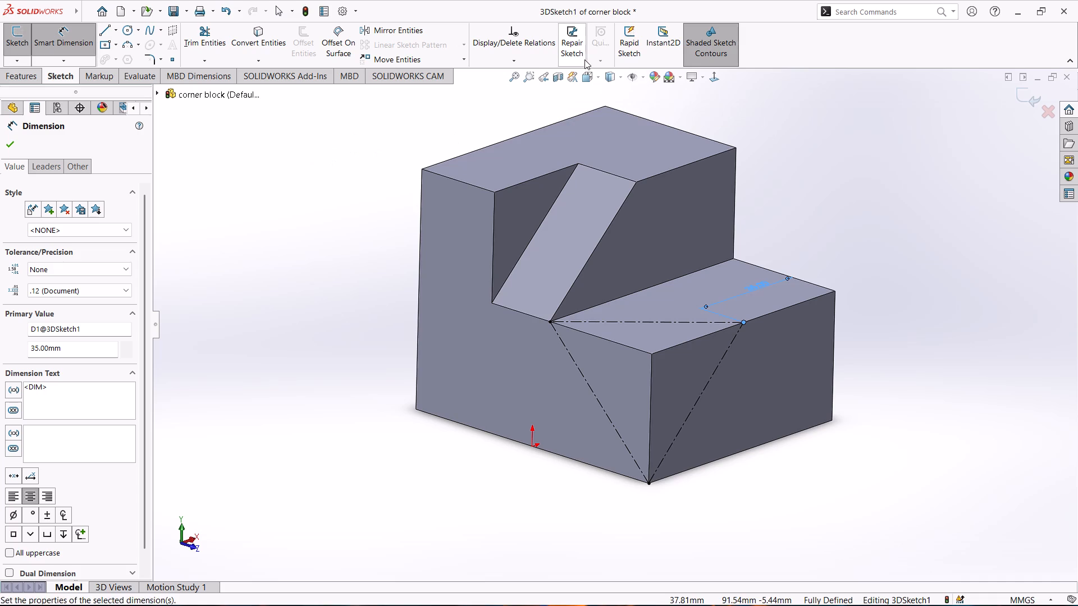
{"action": "left_click", "coordinate": [31, 74]}
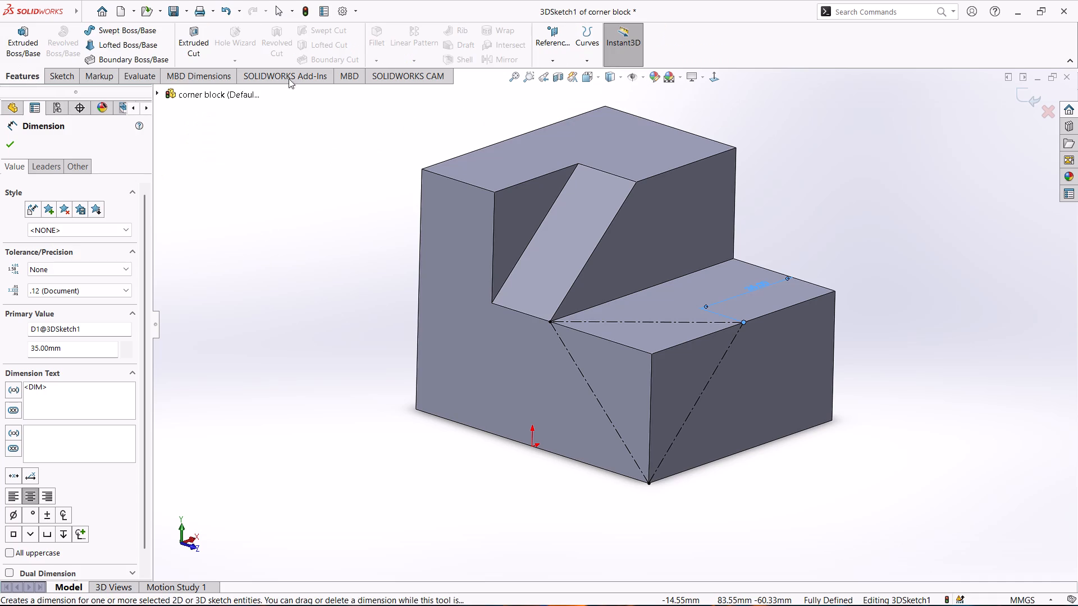
{"action": "left_click", "coordinate": [555, 65]}
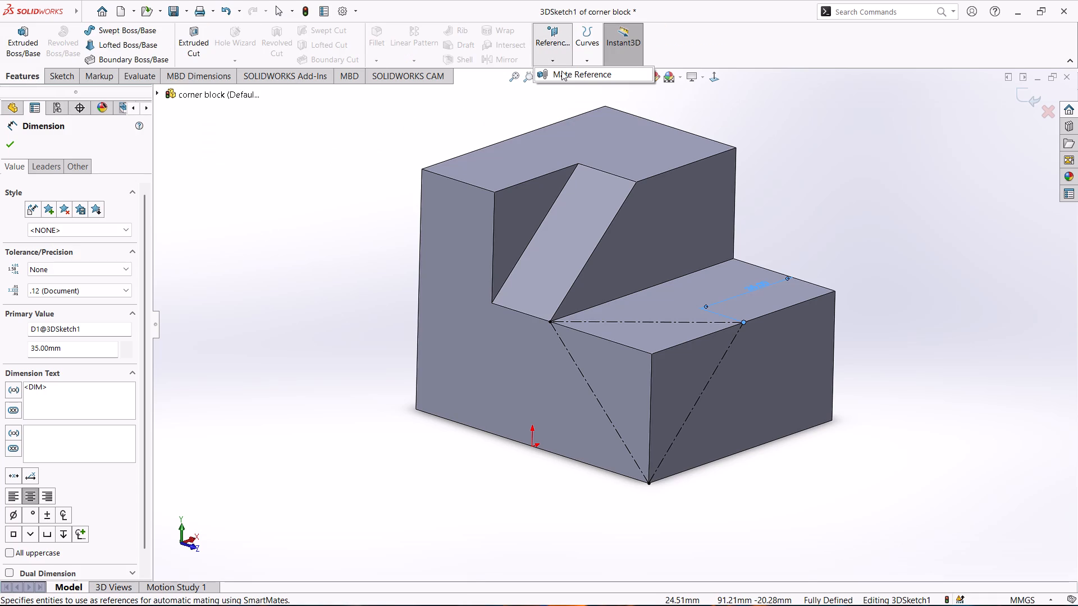
{"action": "left_click", "coordinate": [553, 36]}
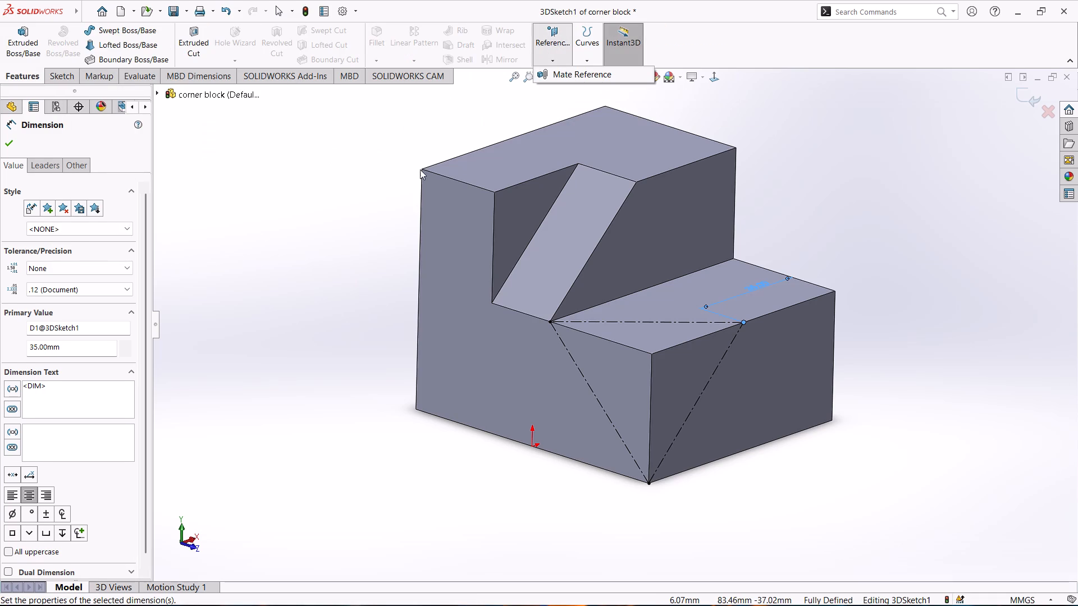
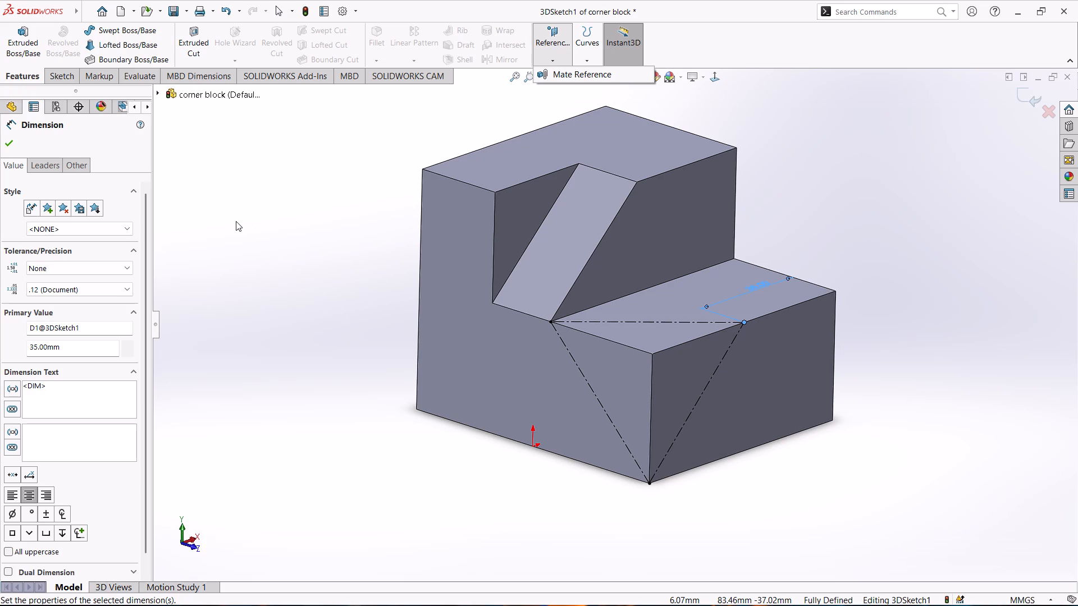
Finish dimensioning the 3D sketch triangle and close the dimension's properties.
{"action": "left_click", "coordinate": [6, 143]}
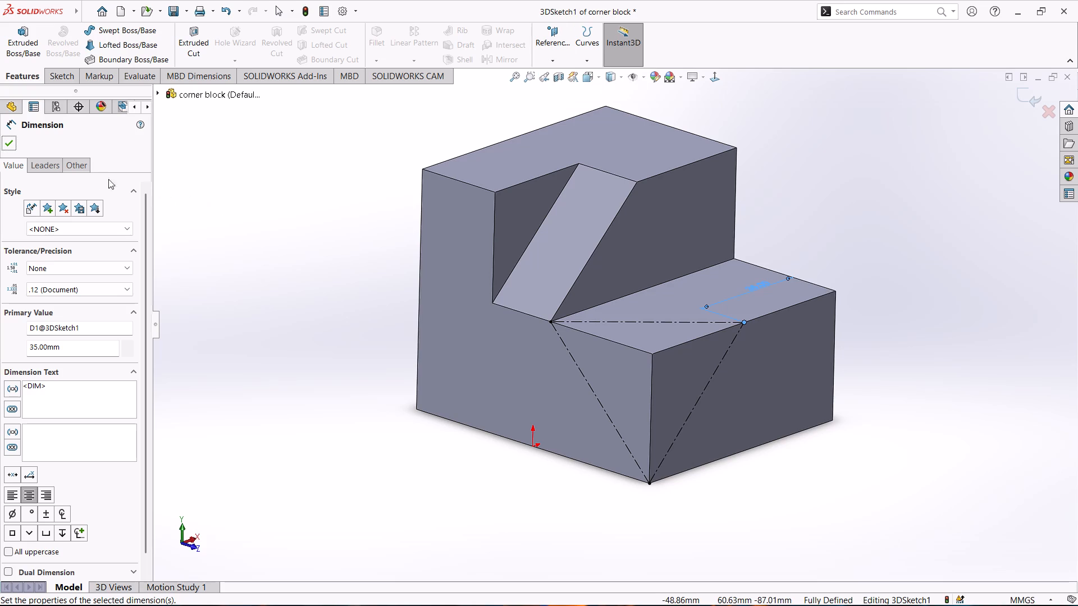
{"action": "left_click", "coordinate": [12, 139]}
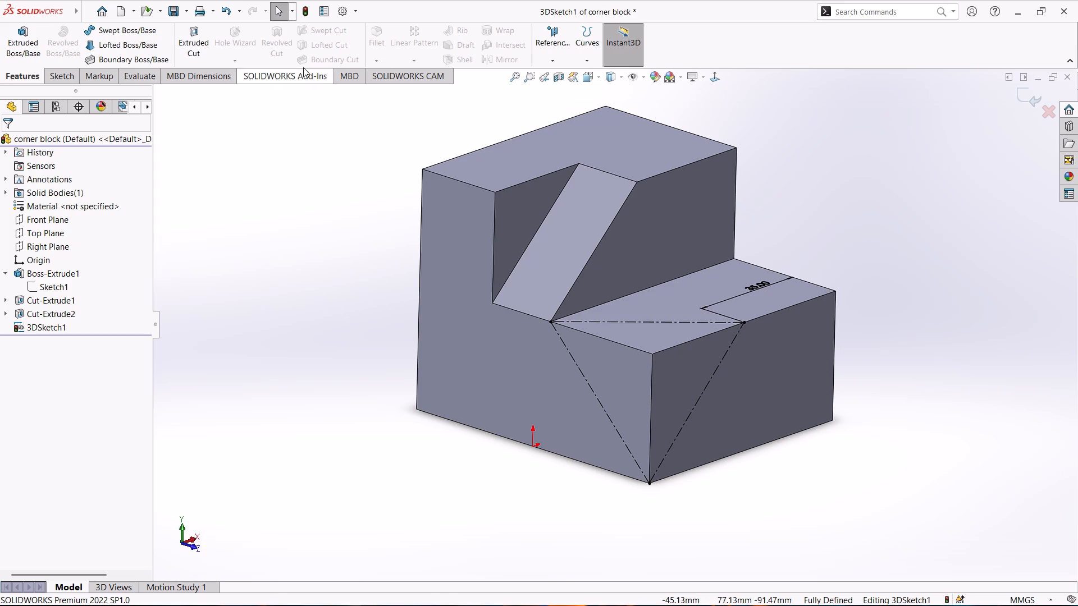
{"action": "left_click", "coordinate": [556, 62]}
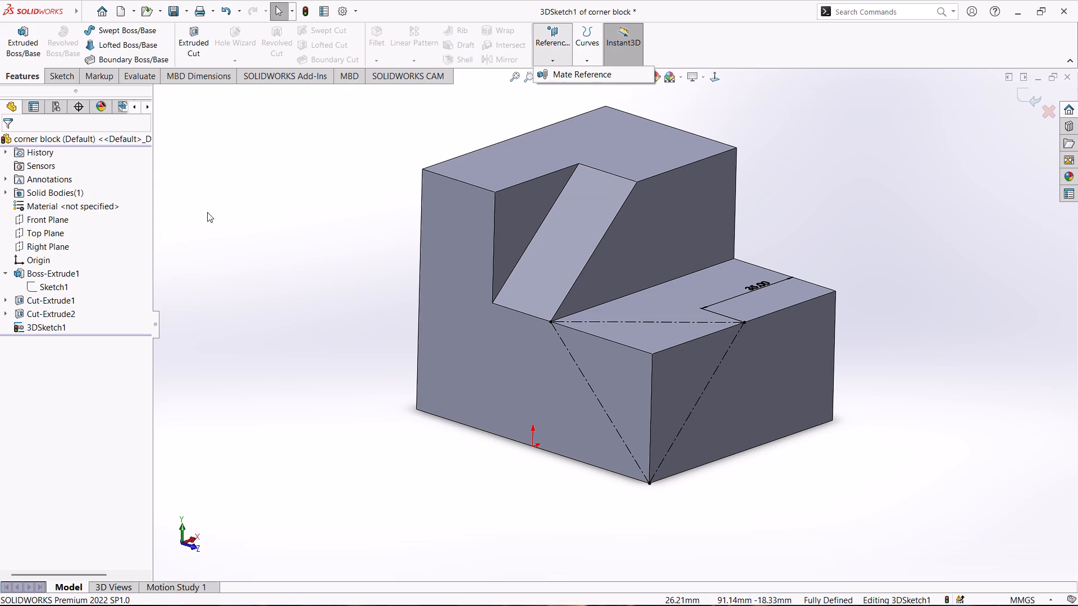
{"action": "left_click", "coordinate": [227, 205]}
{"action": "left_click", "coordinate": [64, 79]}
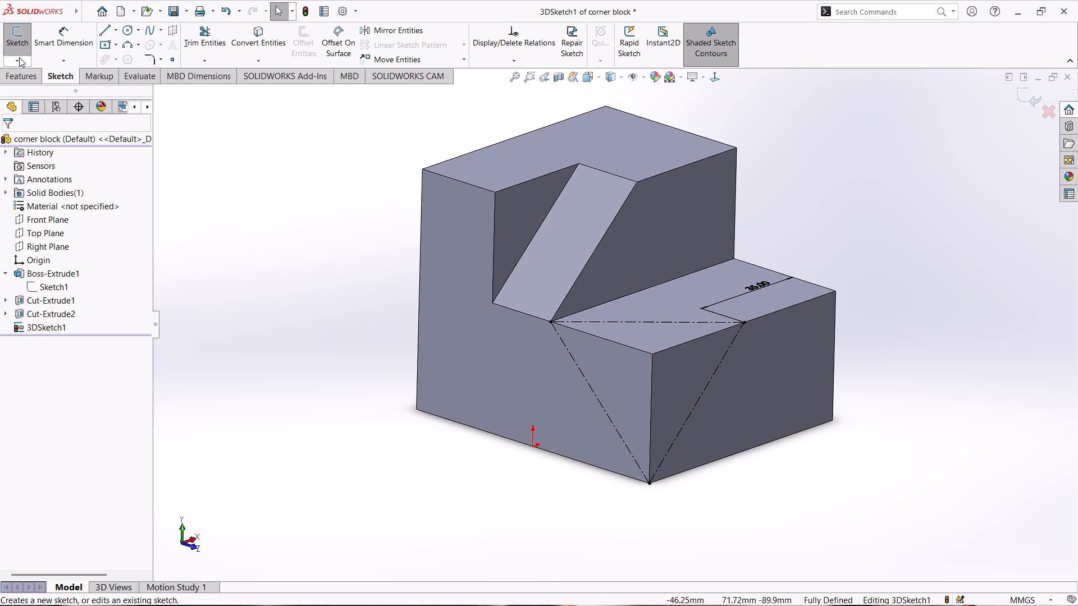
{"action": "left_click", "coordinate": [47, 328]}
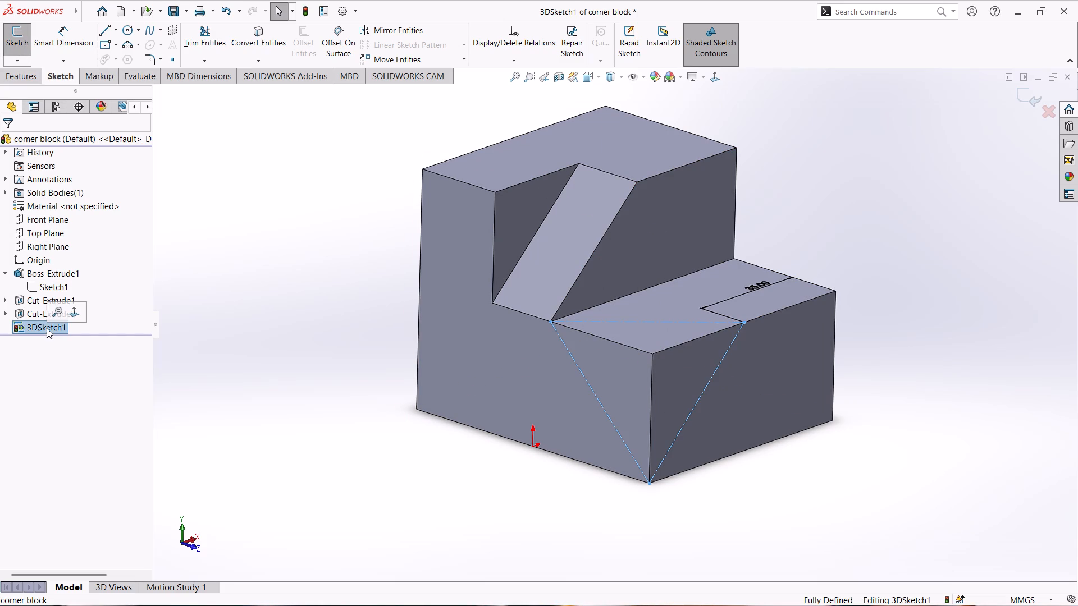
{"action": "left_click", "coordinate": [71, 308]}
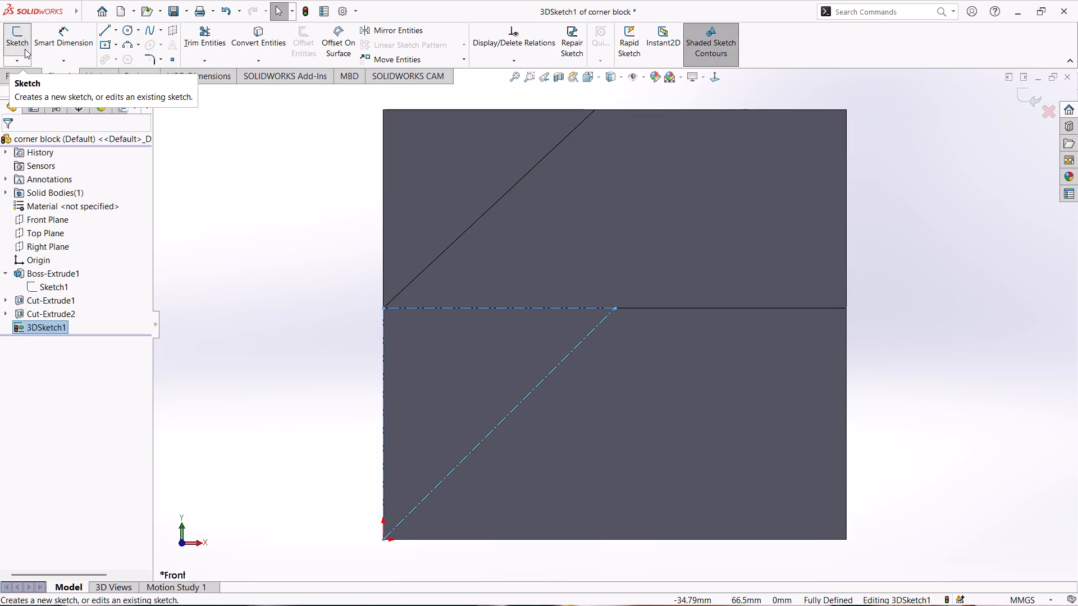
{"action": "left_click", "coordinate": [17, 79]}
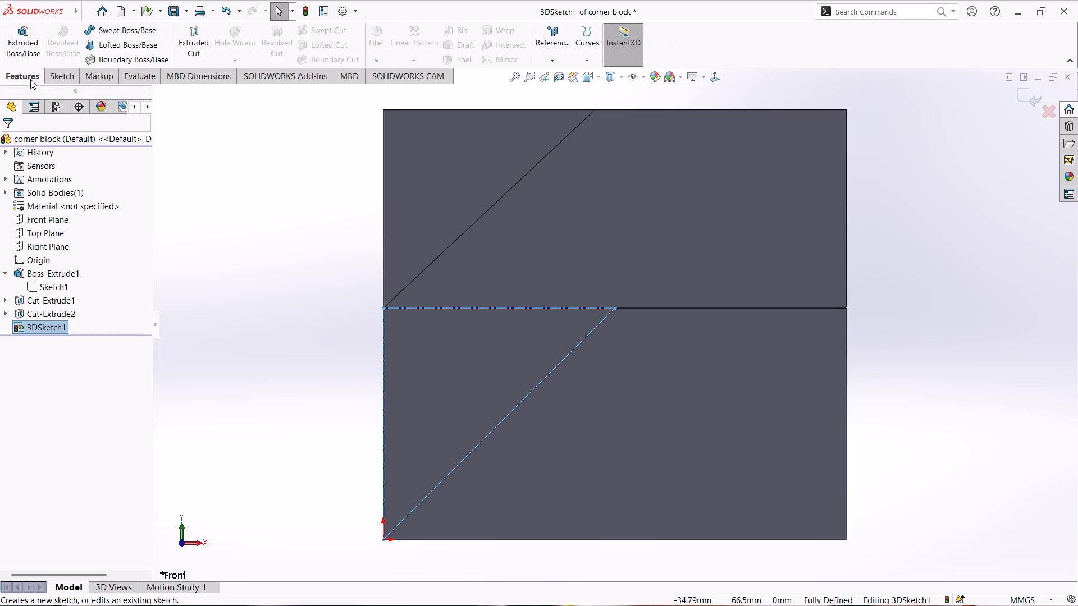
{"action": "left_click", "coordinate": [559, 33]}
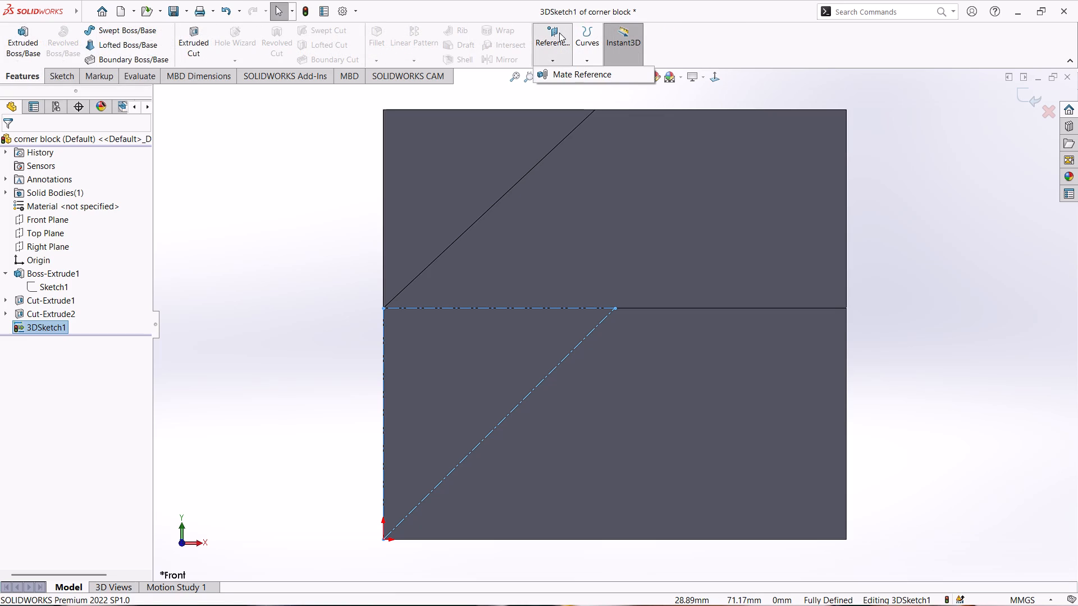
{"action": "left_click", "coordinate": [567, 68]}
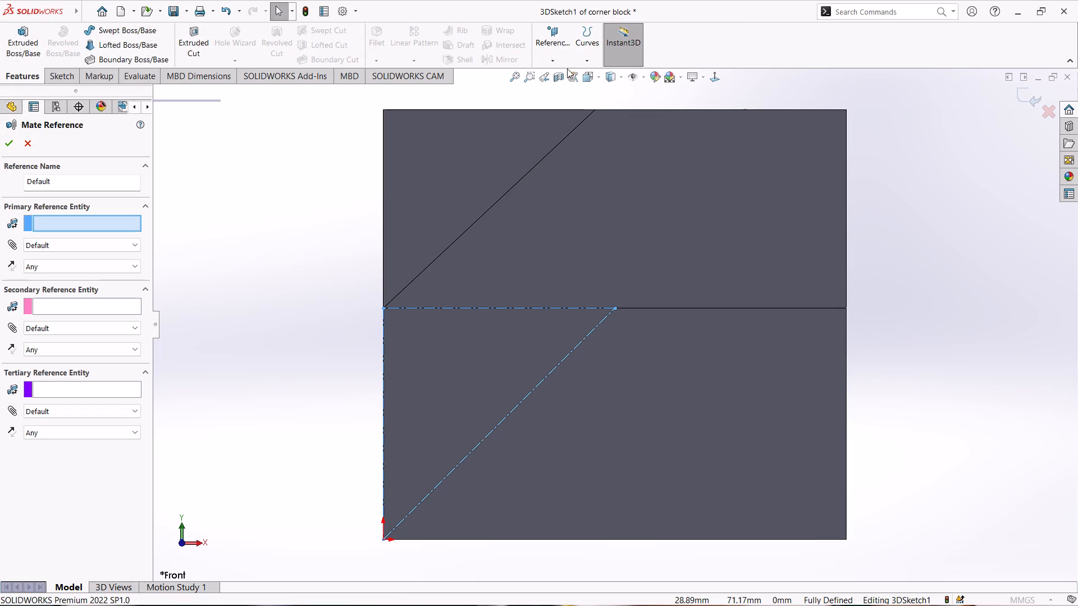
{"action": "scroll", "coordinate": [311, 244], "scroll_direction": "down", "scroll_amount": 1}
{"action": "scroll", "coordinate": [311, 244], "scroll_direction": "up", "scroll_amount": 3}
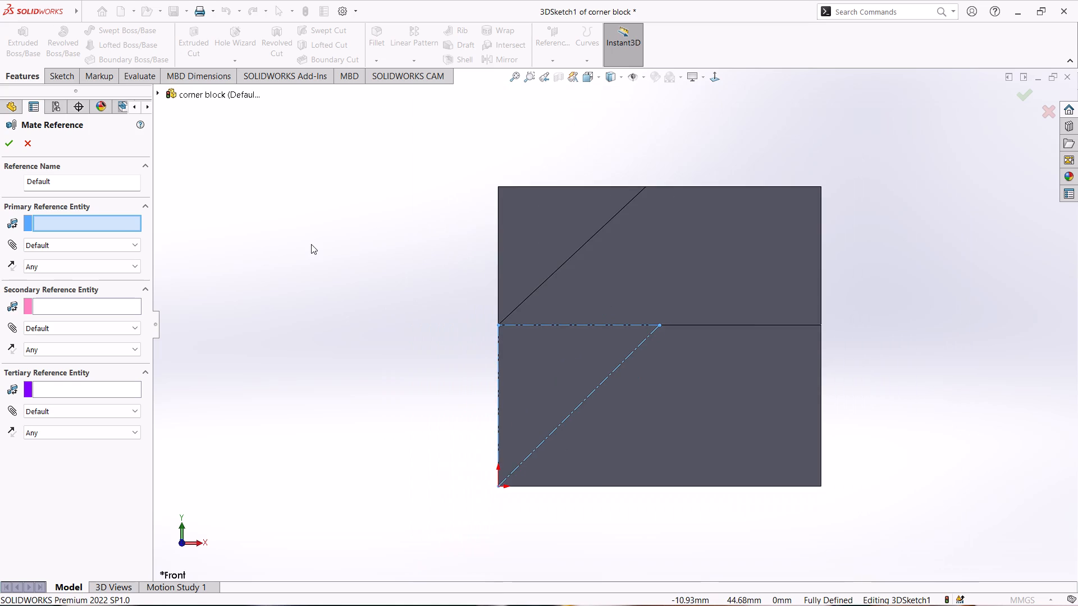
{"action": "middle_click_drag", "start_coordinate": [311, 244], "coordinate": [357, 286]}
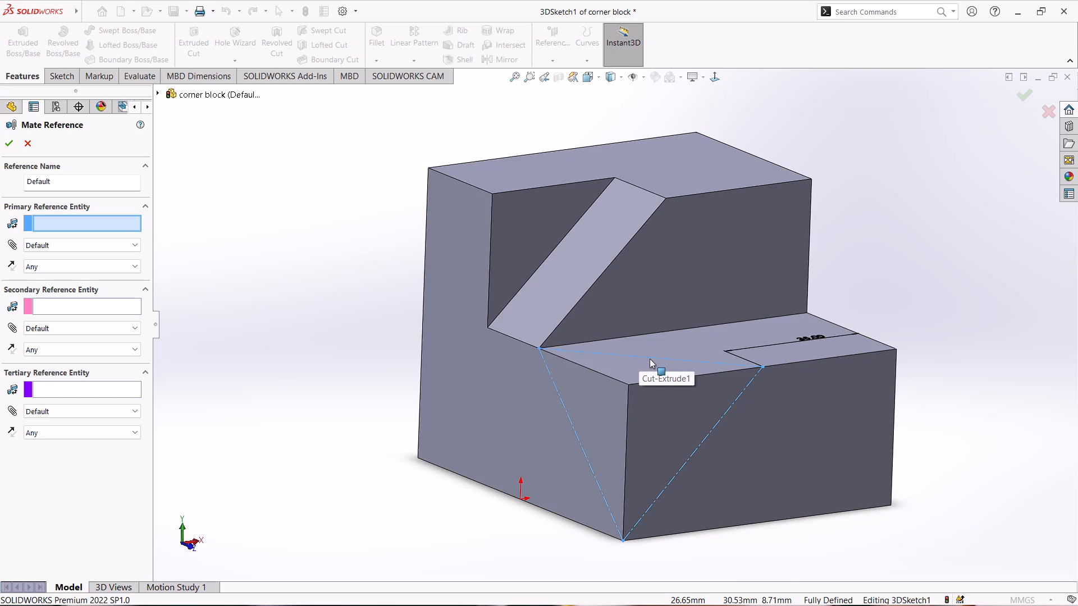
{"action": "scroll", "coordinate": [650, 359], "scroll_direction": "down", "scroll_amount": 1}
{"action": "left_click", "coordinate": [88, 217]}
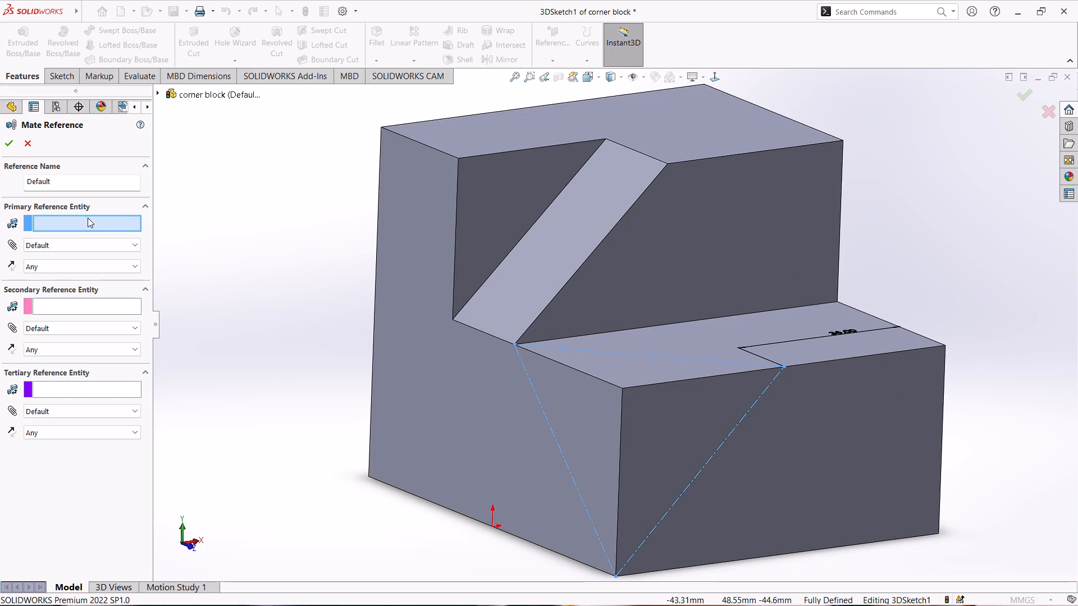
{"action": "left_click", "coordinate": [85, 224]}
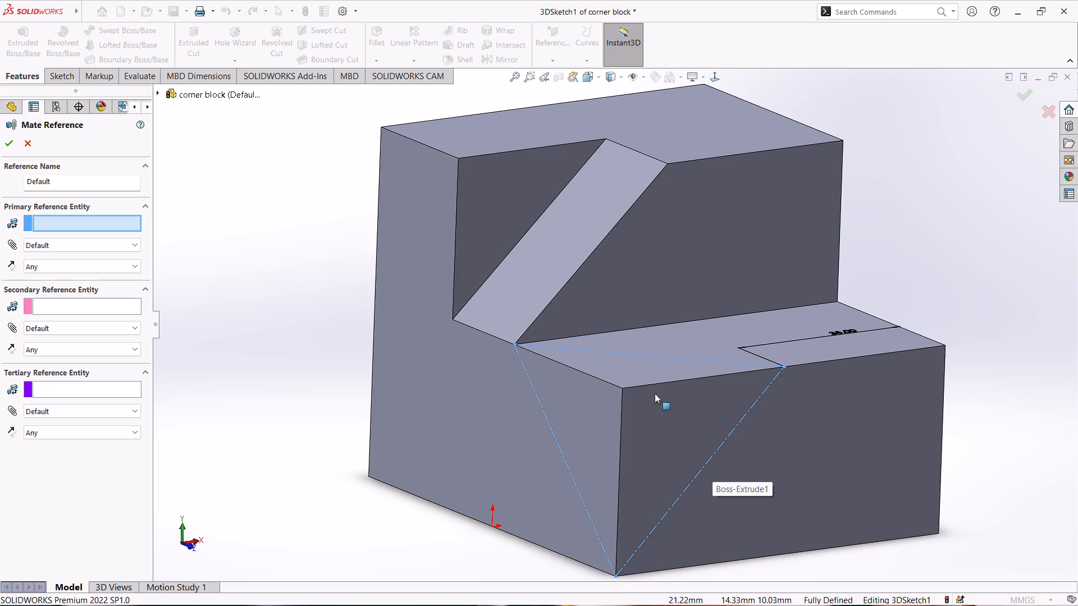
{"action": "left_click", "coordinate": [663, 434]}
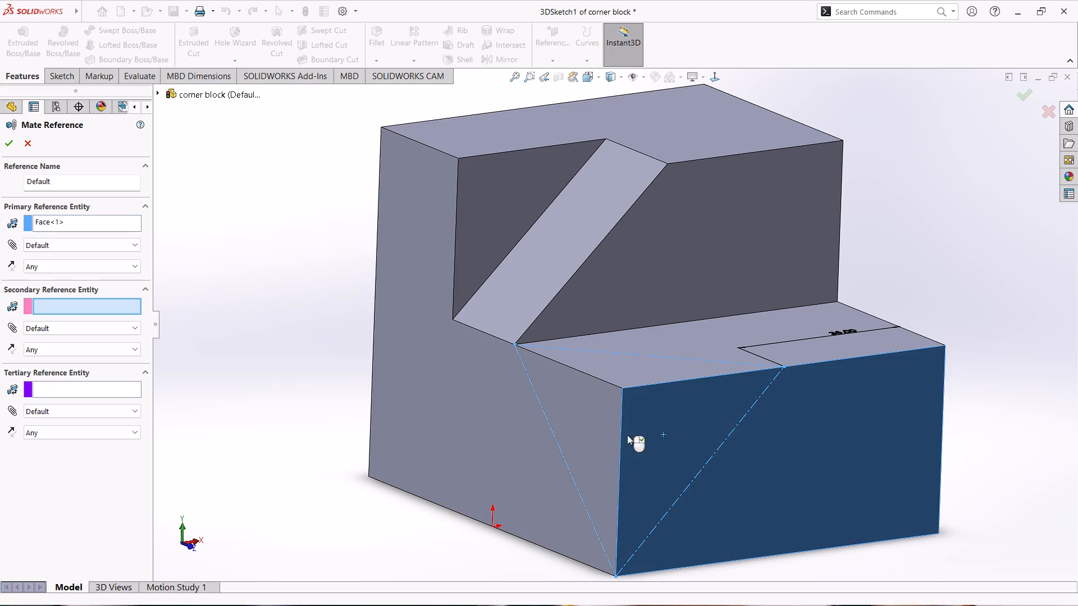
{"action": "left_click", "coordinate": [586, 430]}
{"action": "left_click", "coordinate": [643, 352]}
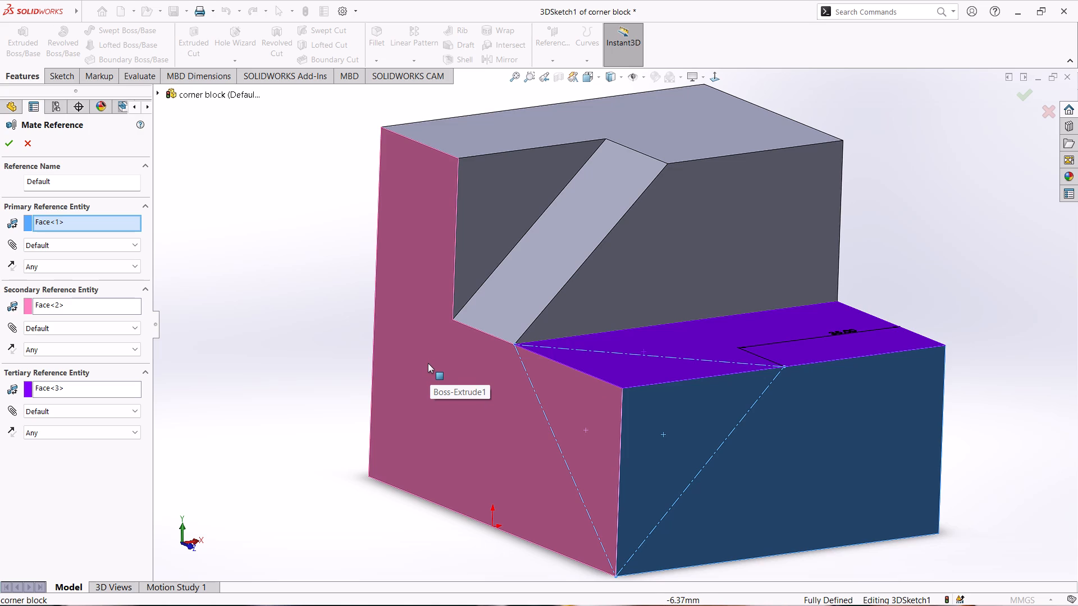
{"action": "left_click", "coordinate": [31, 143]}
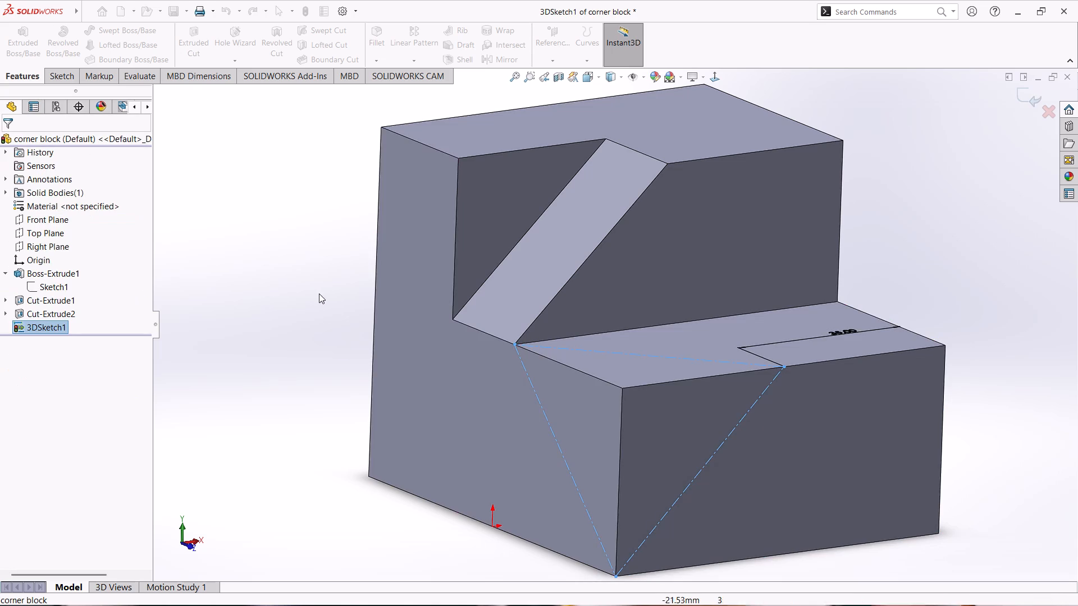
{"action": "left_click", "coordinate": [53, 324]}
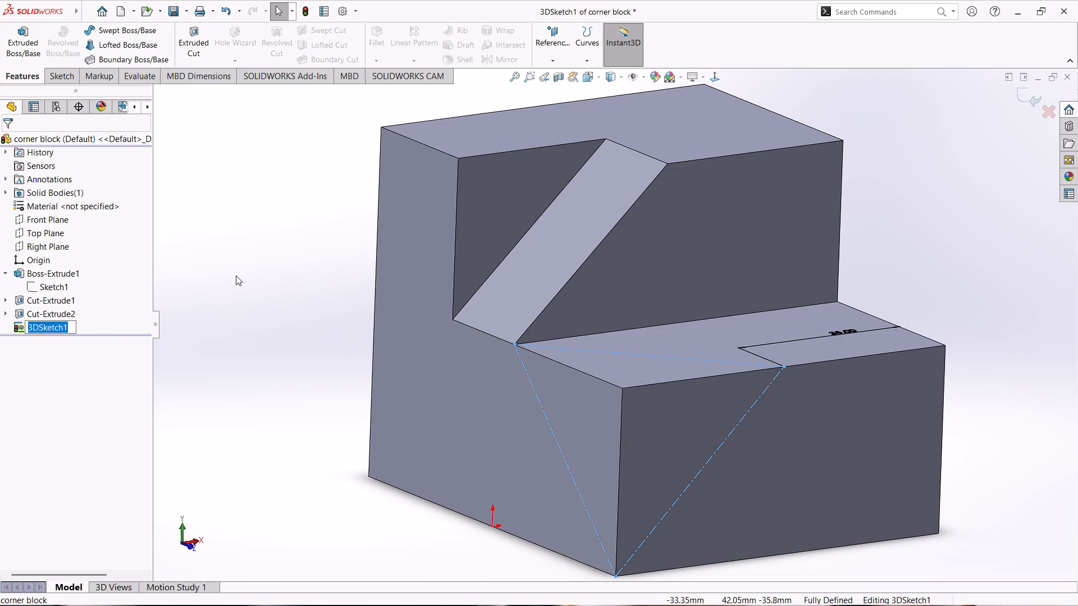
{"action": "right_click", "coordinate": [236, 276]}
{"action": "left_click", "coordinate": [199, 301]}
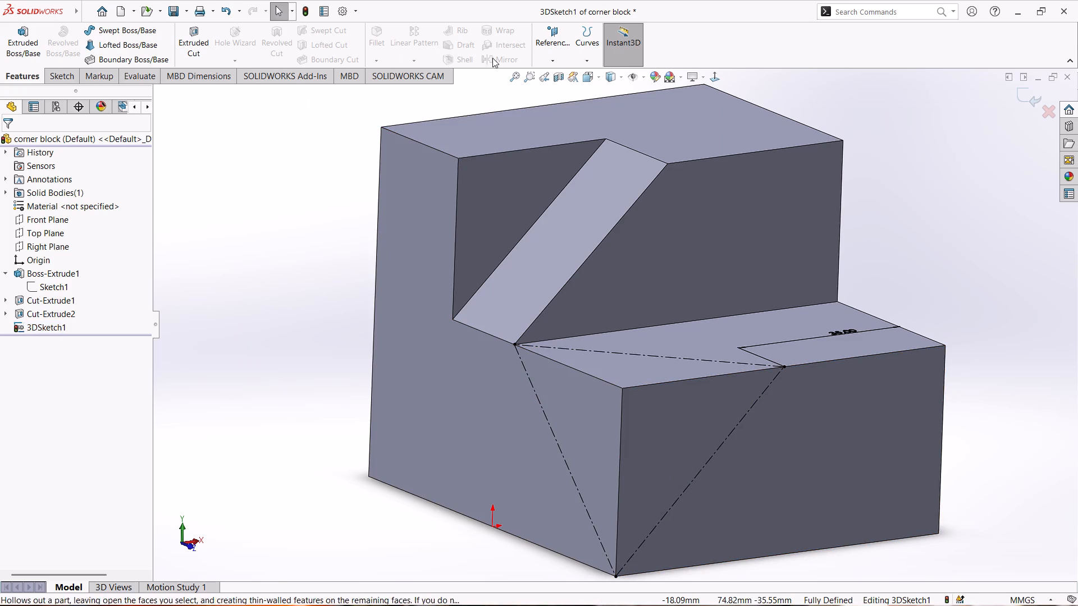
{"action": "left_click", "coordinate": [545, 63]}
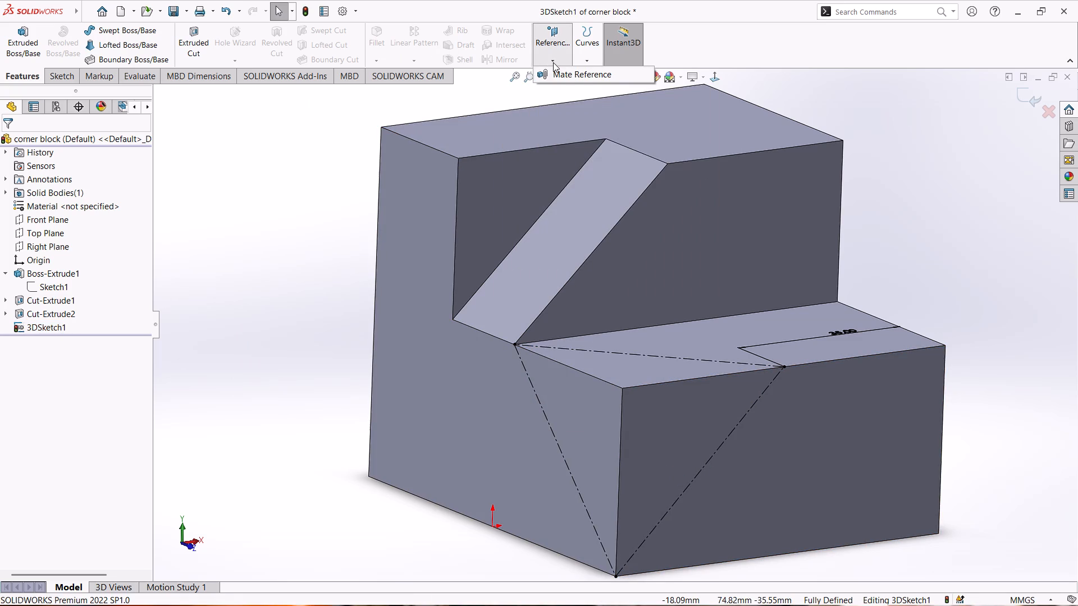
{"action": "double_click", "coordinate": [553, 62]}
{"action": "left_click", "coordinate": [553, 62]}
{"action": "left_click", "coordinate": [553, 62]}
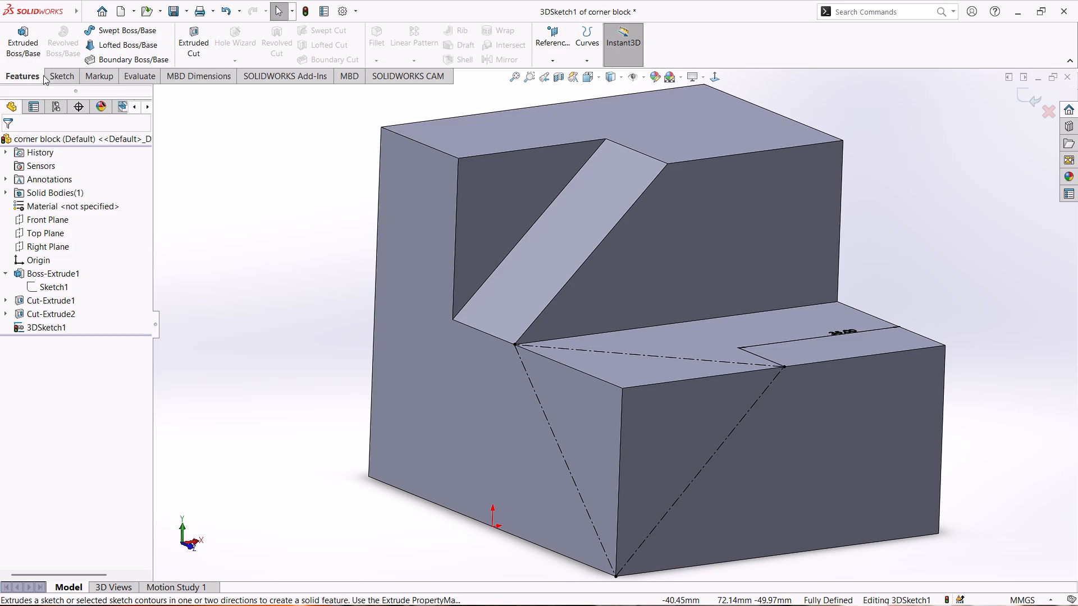
Exit the 3D sketch containing the construction triangle across the block's front corner.
{"action": "left_click", "coordinate": [71, 76]}
{"action": "left_click", "coordinate": [26, 63]}
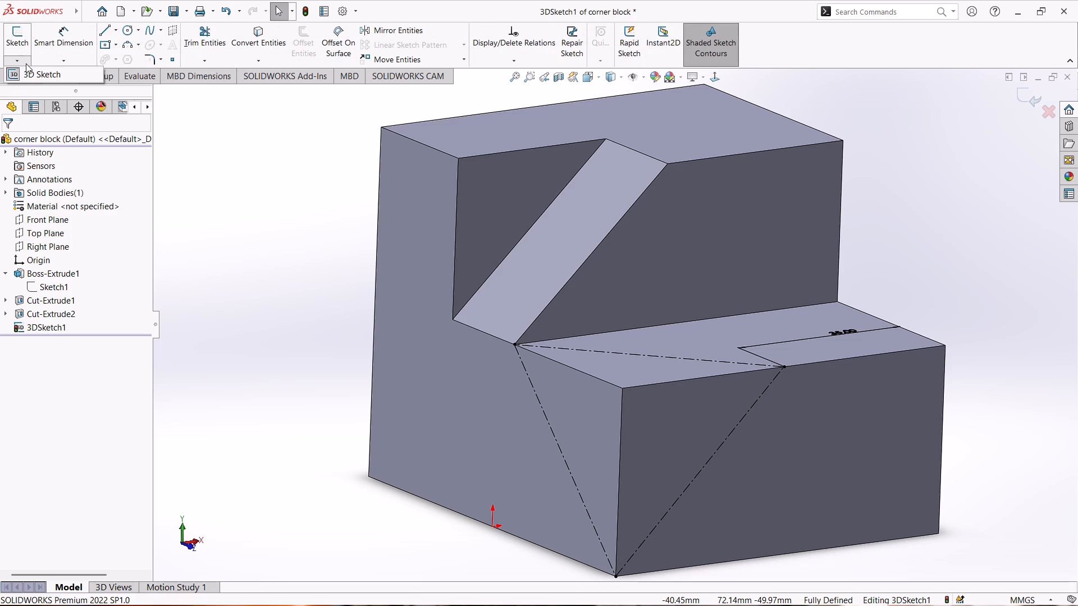
{"action": "left_click", "coordinate": [28, 60]}
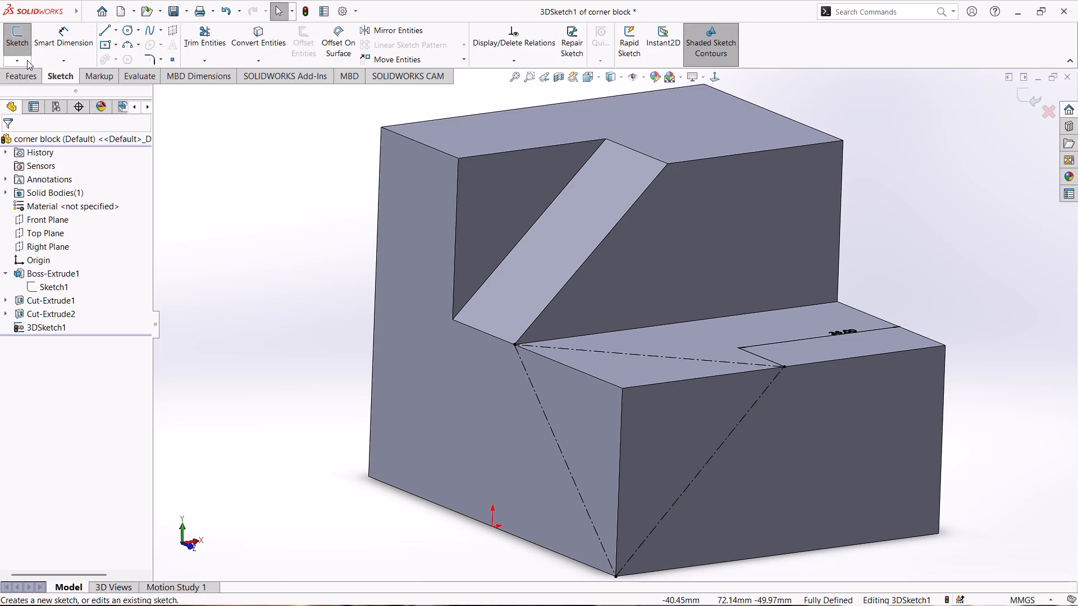
{"action": "left_click", "coordinate": [27, 60]}
{"action": "left_click", "coordinate": [27, 71]}
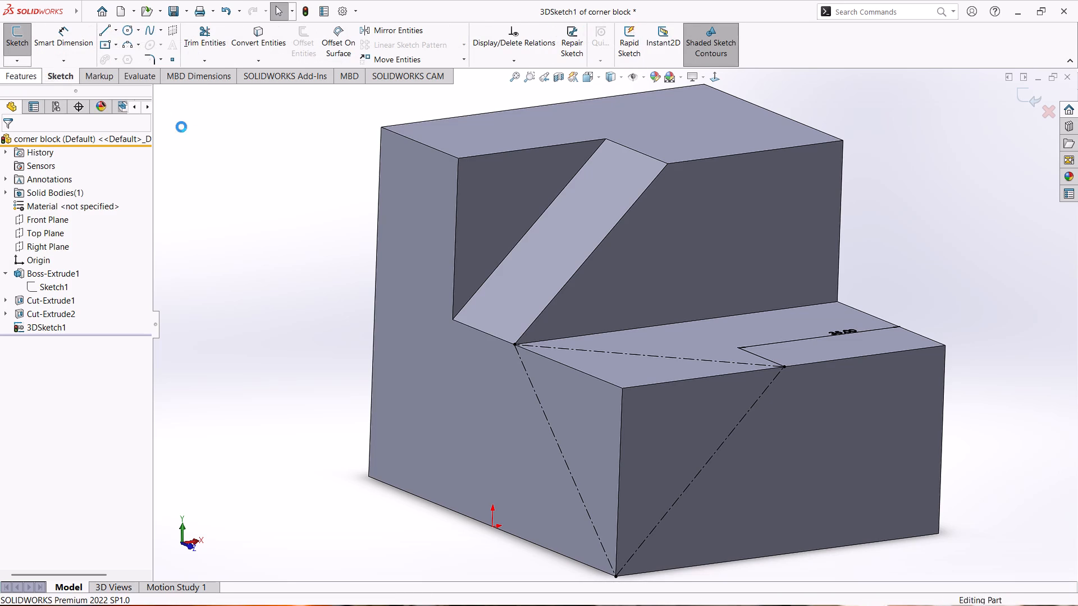
Start a new reference plane for the block's front corner.
{"action": "left_click", "coordinate": [28, 67]}
{"action": "left_click", "coordinate": [24, 74]}
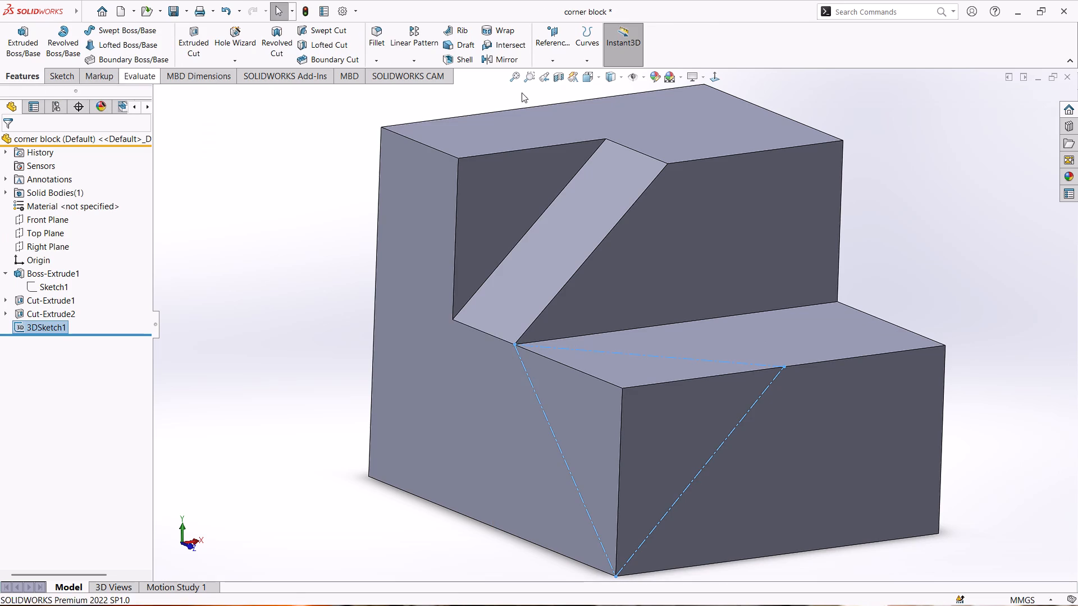
{"action": "left_click", "coordinate": [556, 62]}
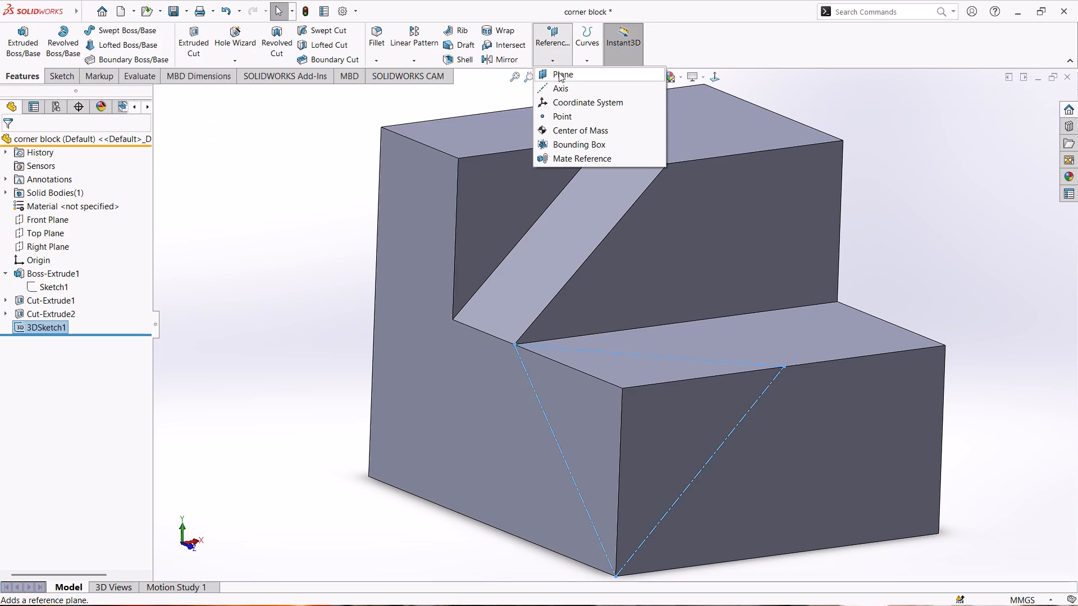
{"action": "left_click", "coordinate": [559, 72]}
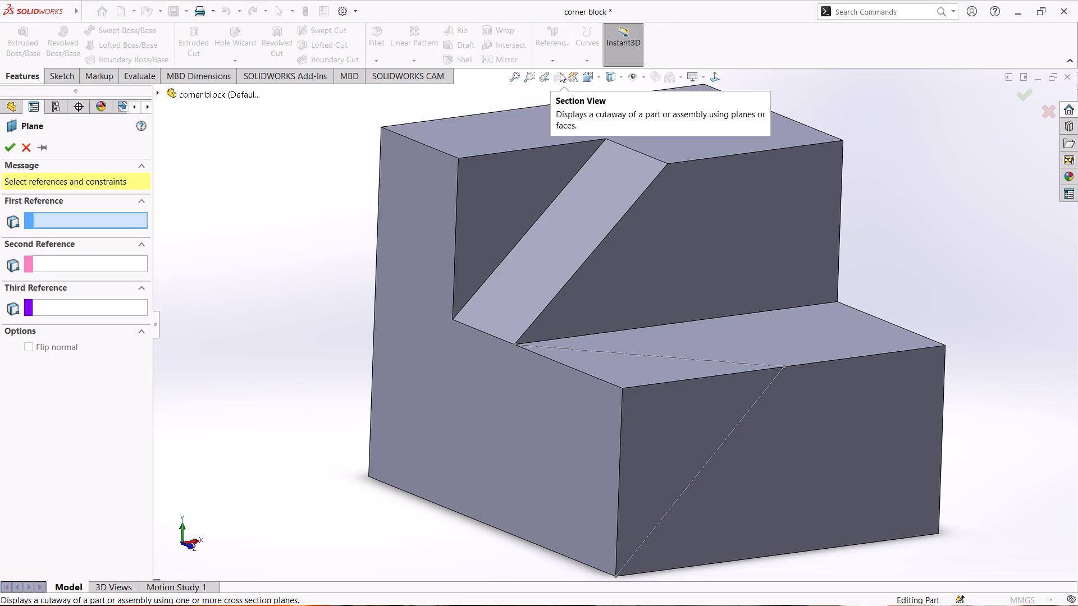
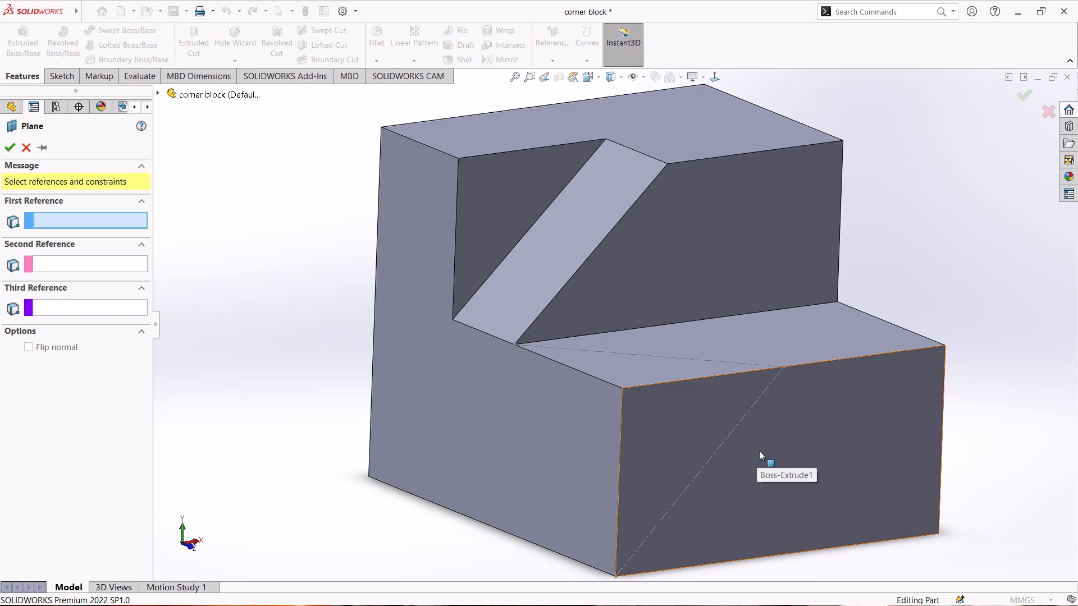
Set the 3D sketch line across the step's top face as the new plane's first reference, with a coincident constraint.
{"action": "left_click", "coordinate": [663, 357]}
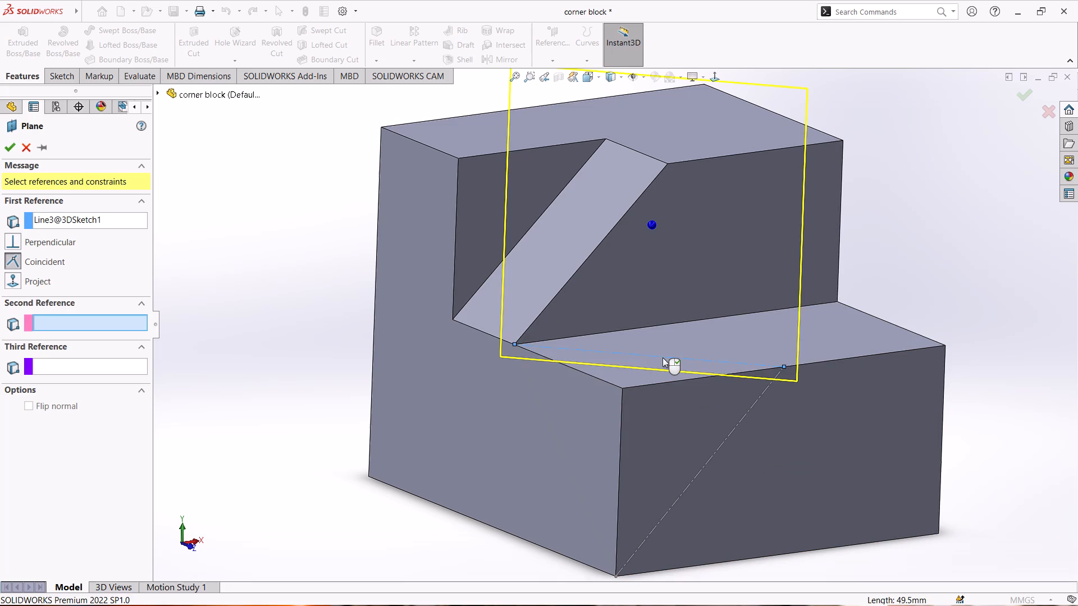
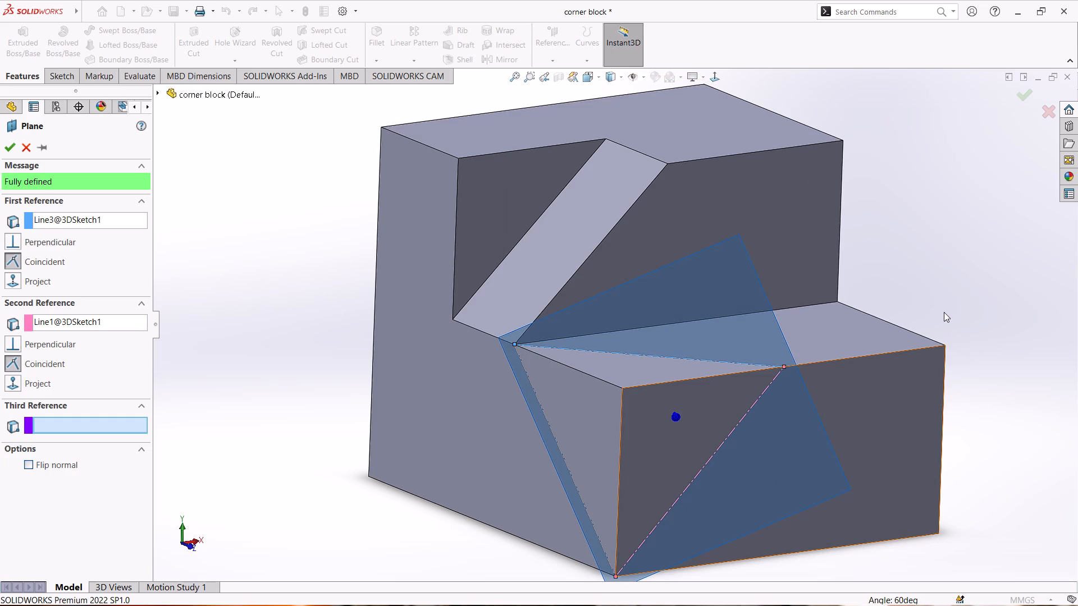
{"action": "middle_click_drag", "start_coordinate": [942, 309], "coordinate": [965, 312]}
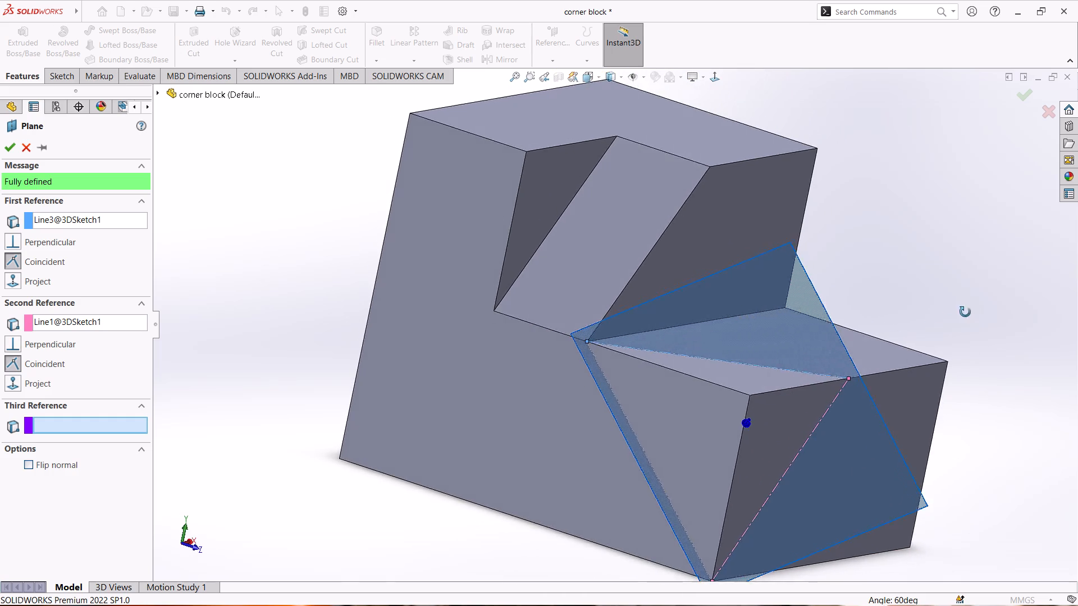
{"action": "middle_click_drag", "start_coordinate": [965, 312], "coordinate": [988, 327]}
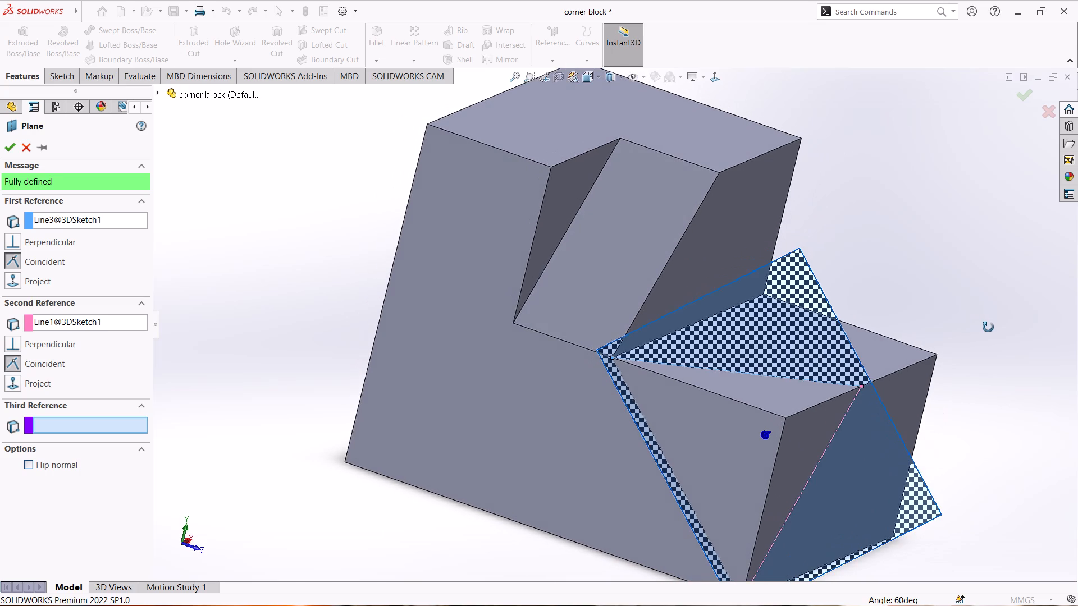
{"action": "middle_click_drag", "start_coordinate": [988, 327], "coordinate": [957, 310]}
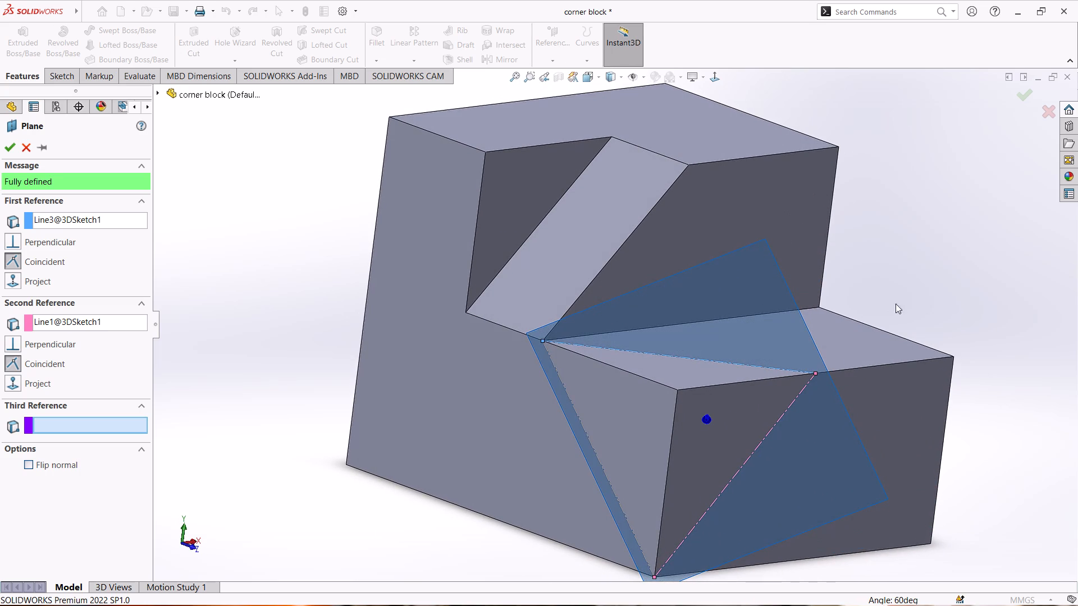
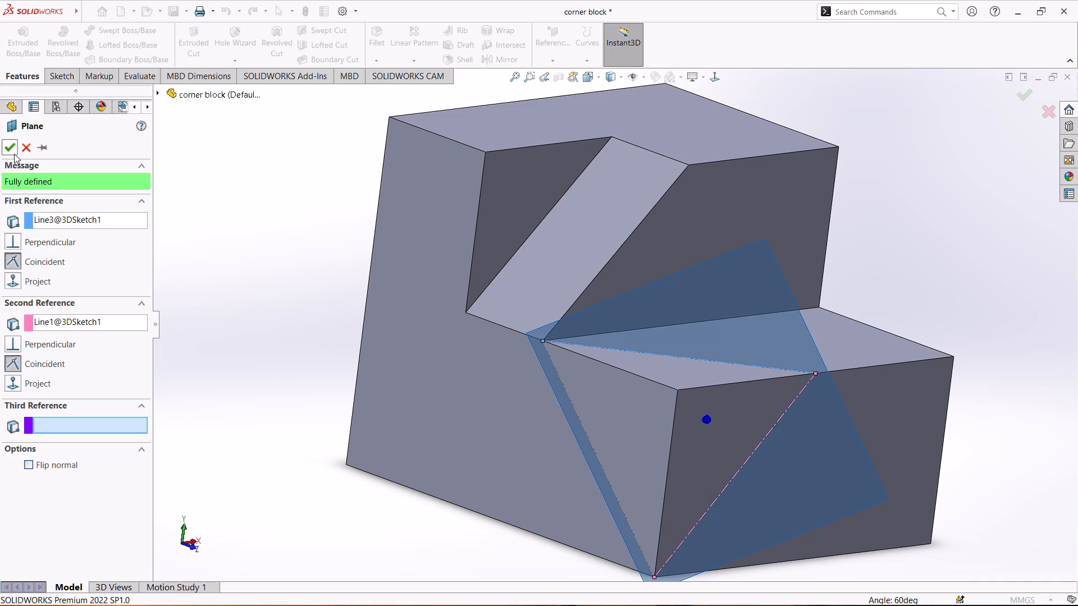
Create the reference plane coincident with Line3 and Line1 of the 3D sketch across the block's front corner.
{"action": "left_click", "coordinate": [8, 148]}
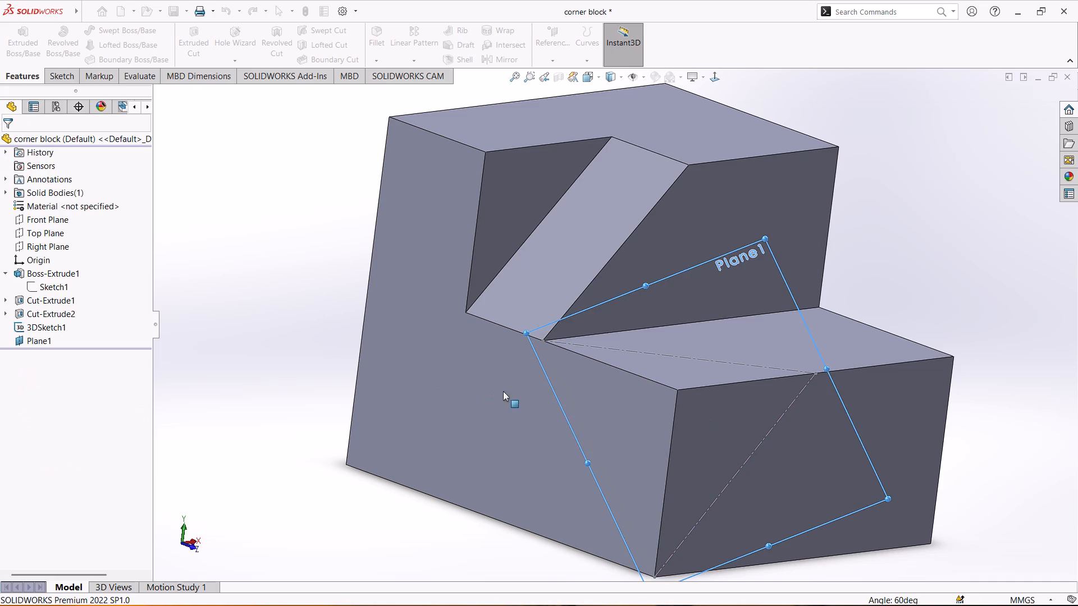
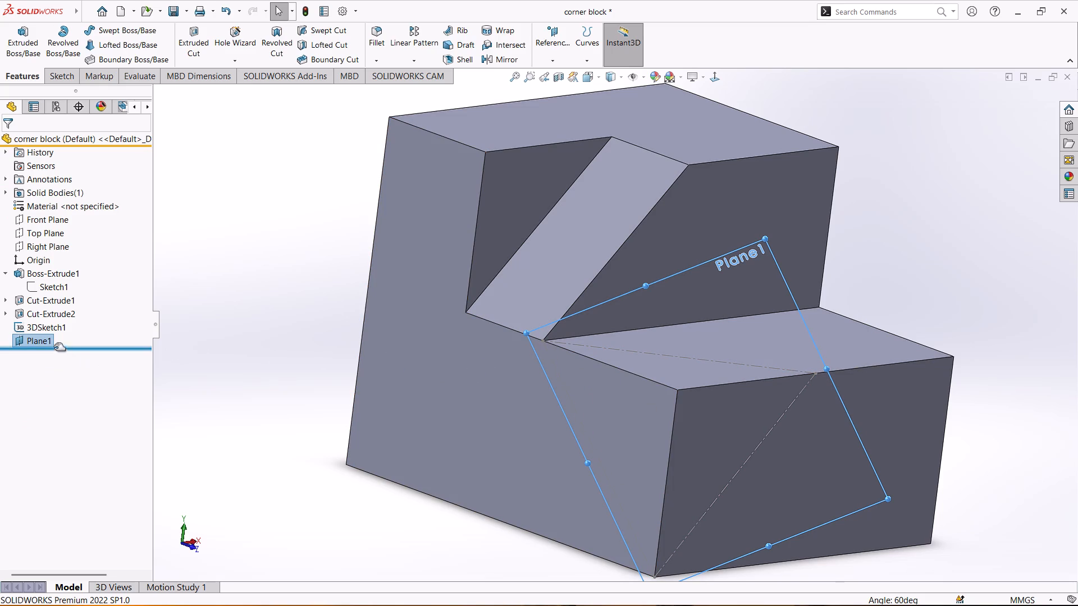
Sketch on the reference plane across the front corner, converting the three lines of the 3D sketch triangle into sketch entities.
{"action": "right_click", "coordinate": [34, 338]}
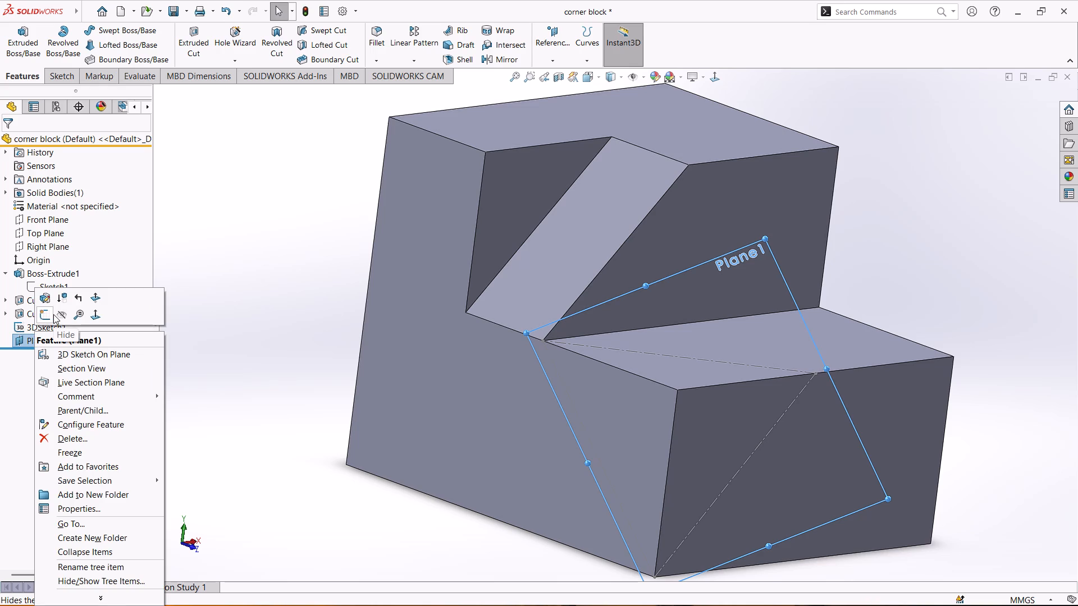
{"action": "left_click", "coordinate": [44, 314]}
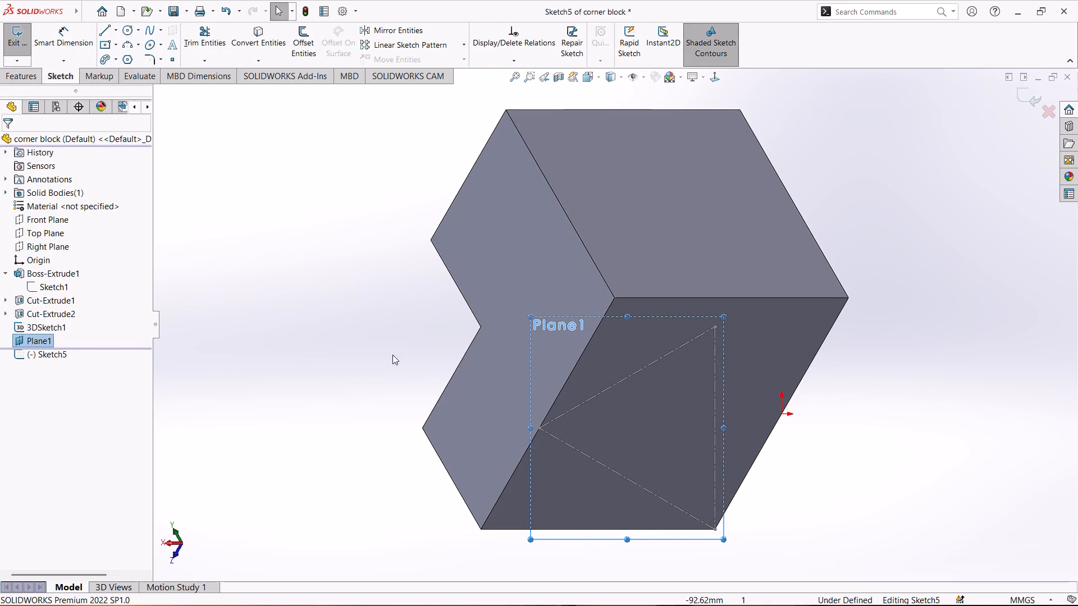
{"action": "left_click", "coordinate": [710, 76]}
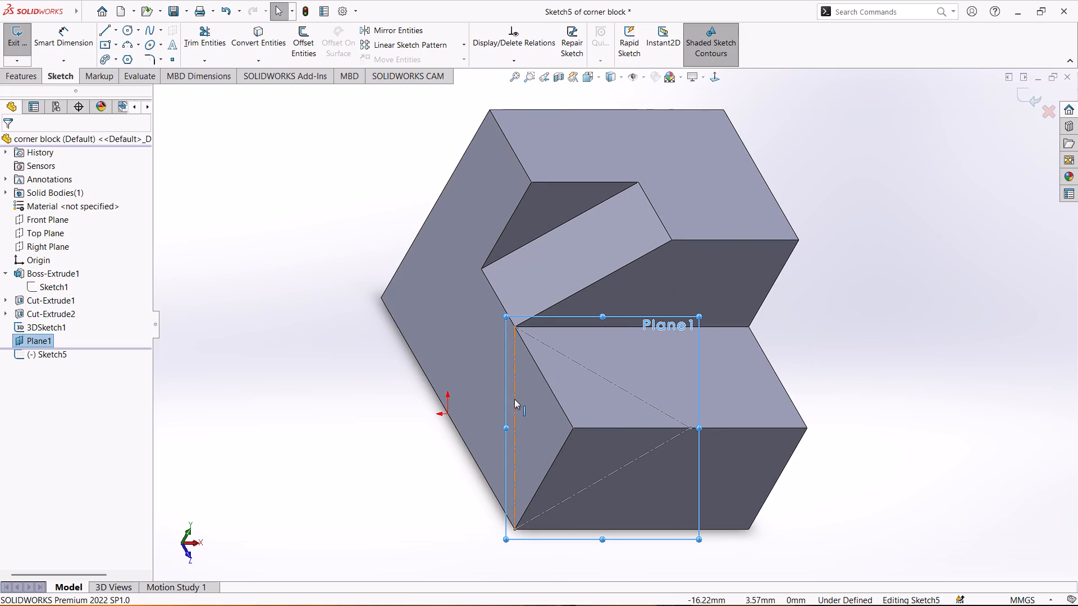
{"action": "left_click", "coordinate": [253, 34]}
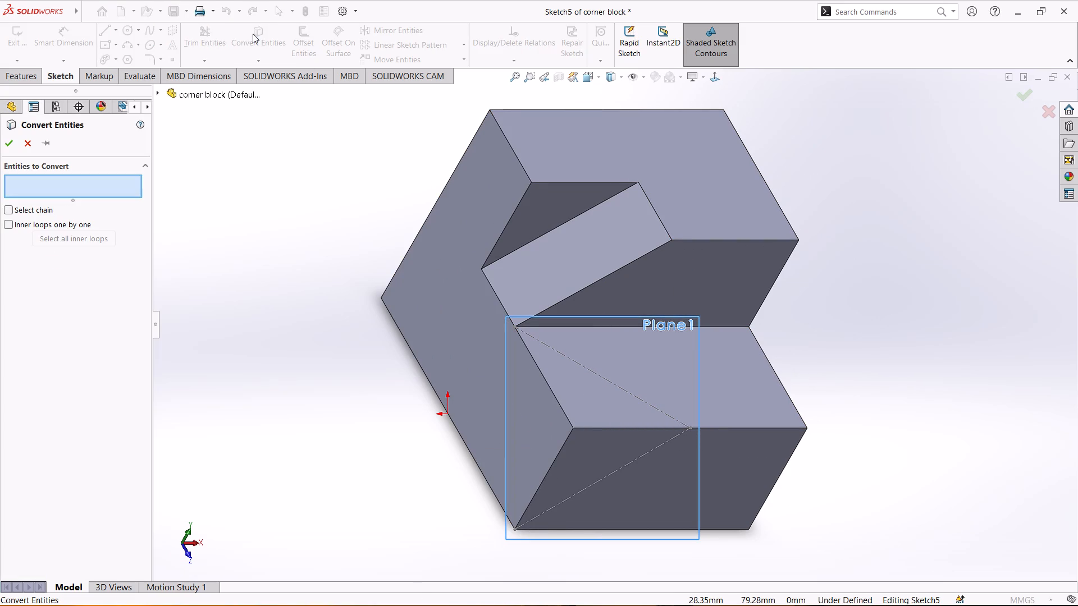
{"action": "left_click", "coordinate": [570, 361]}
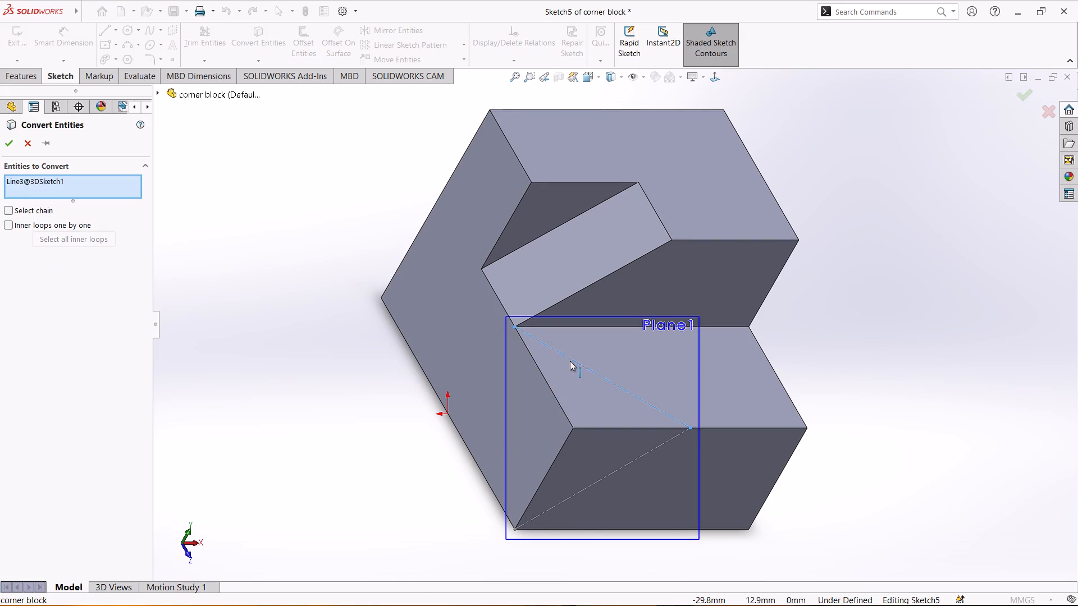
{"action": "left_click", "coordinate": [606, 473]}
{"action": "left_click", "coordinate": [515, 435]}
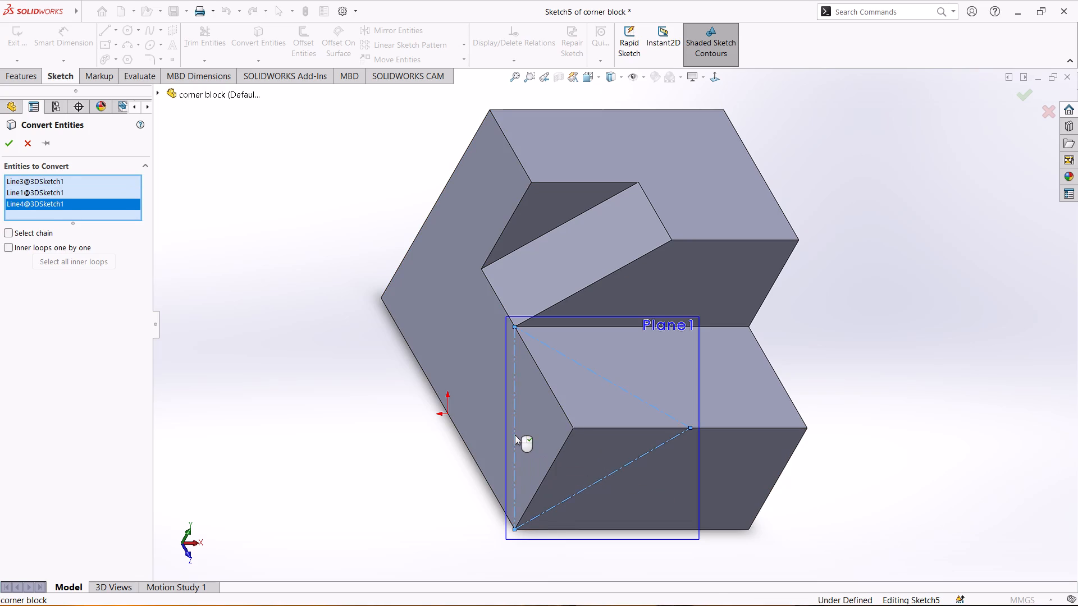
{"action": "left_click", "coordinate": [10, 146]}
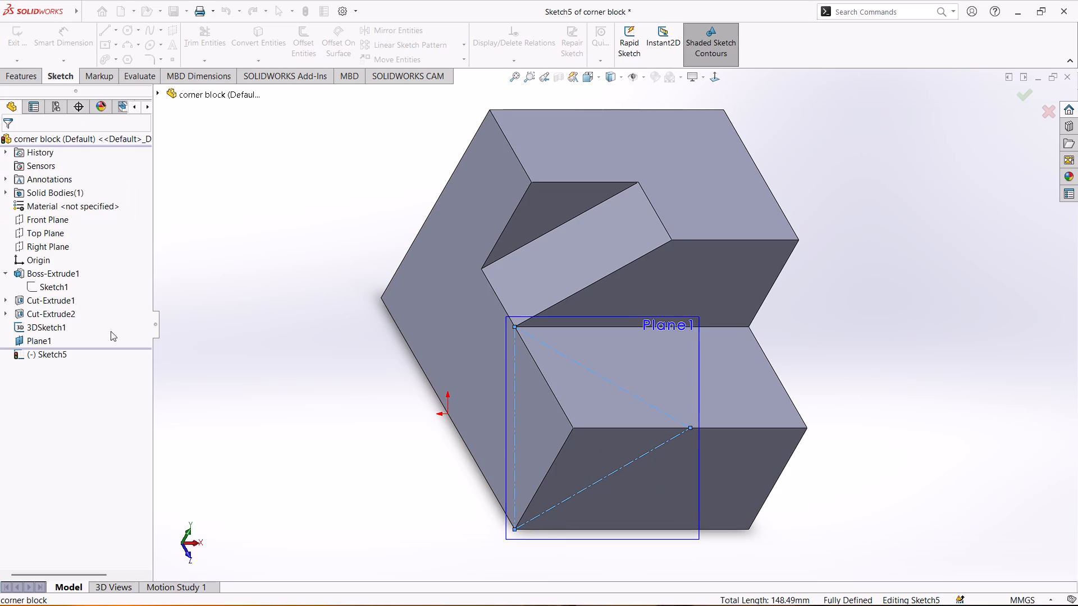
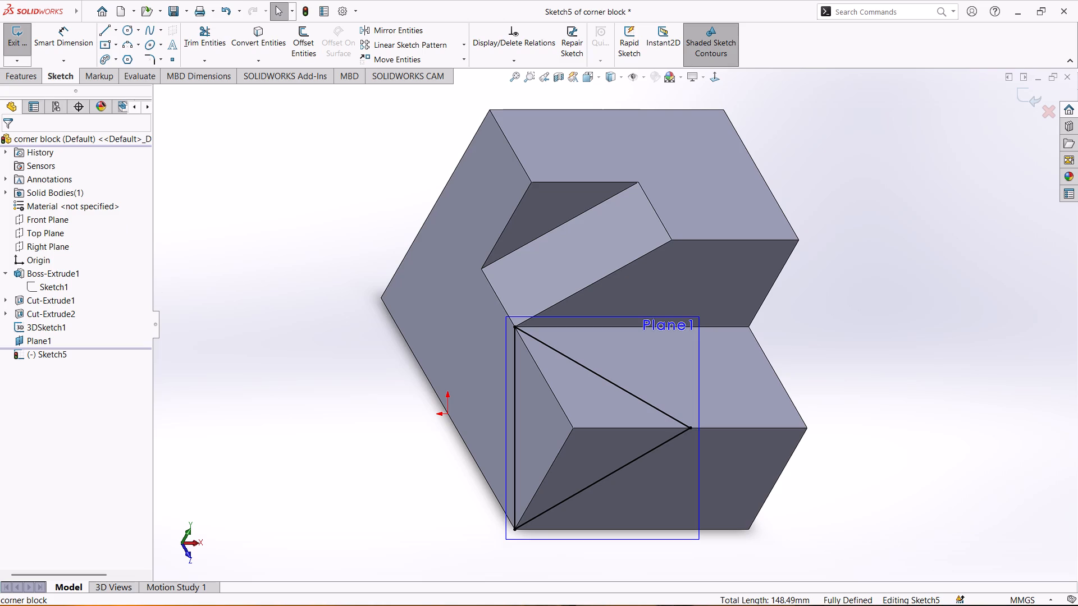
Close the triangular sketch and set up an Extruded Cut from it outward through the front corner, with a blind depth of 56 mm.
{"action": "left_click", "coordinate": [16, 49]}
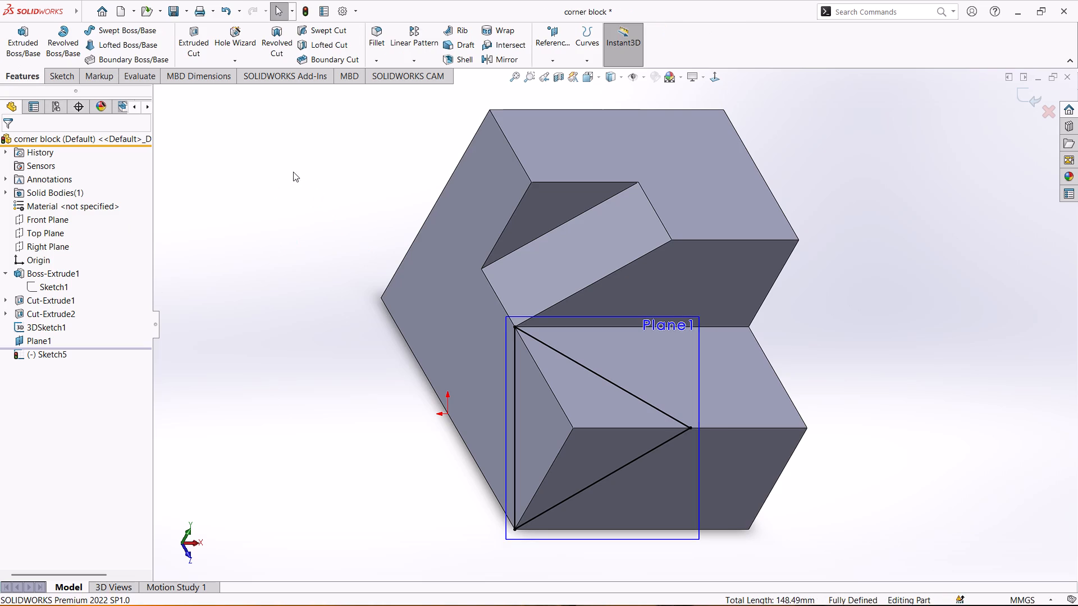
{"action": "left_click", "coordinate": [192, 42]}
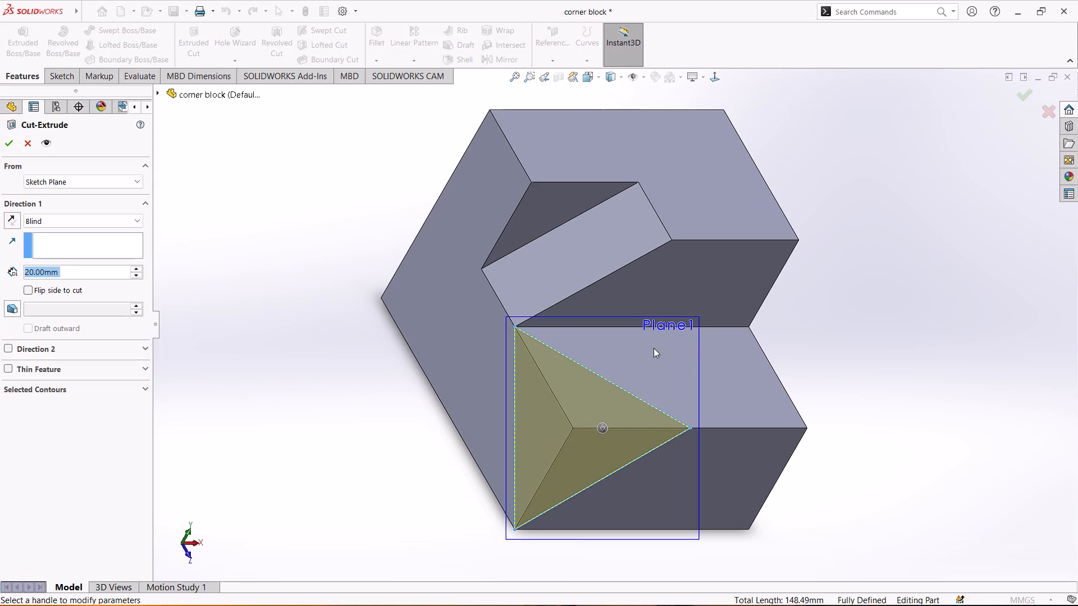
{"action": "middle_click_drag", "start_coordinate": [796, 332], "coordinate": [701, 347]}
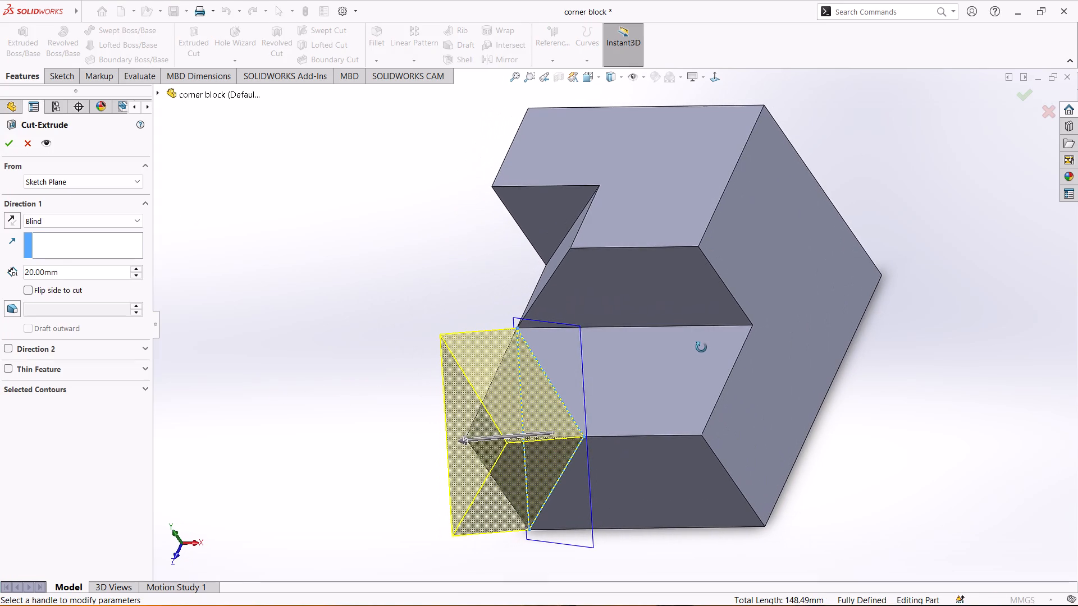
{"action": "middle_click_drag", "start_coordinate": [701, 347], "coordinate": [700, 347]}
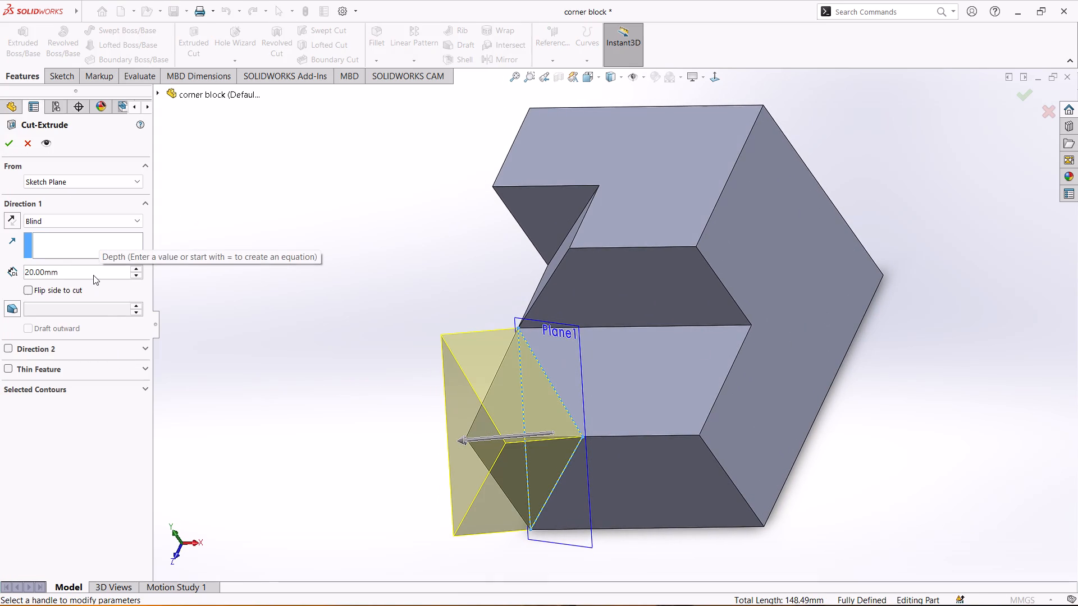
{"action": "left_click", "coordinate": [471, 439]}
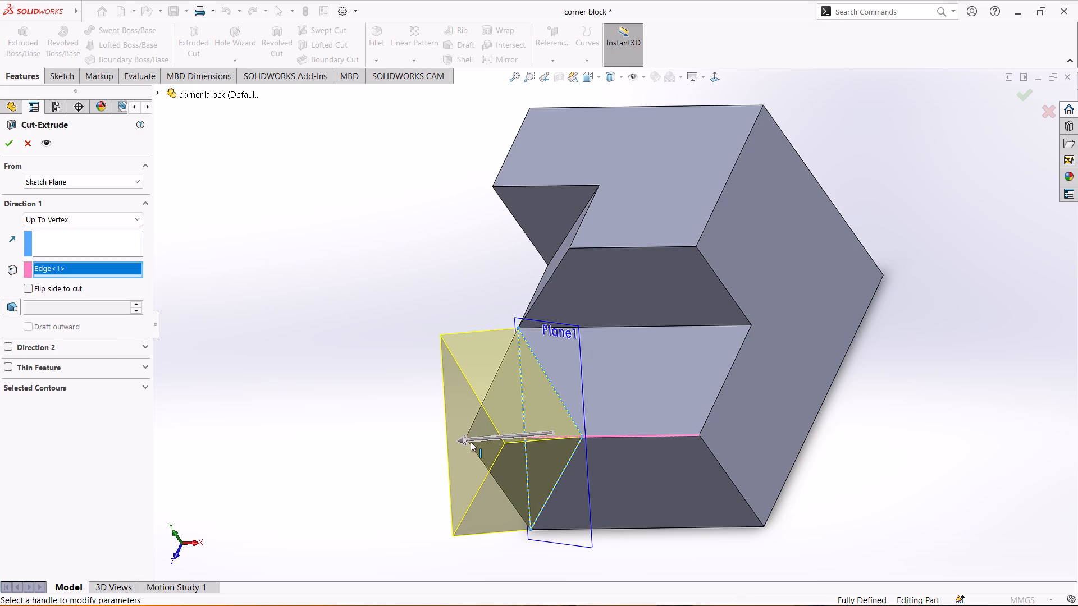
{"action": "left_click", "coordinate": [463, 442]}
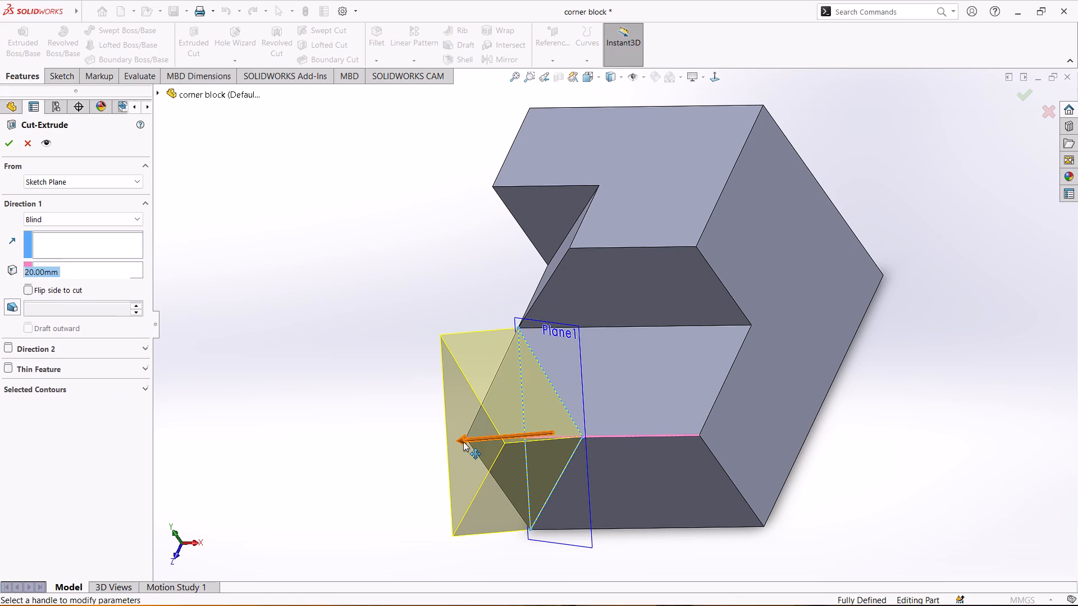
{"action": "left_click", "coordinate": [336, 449]}
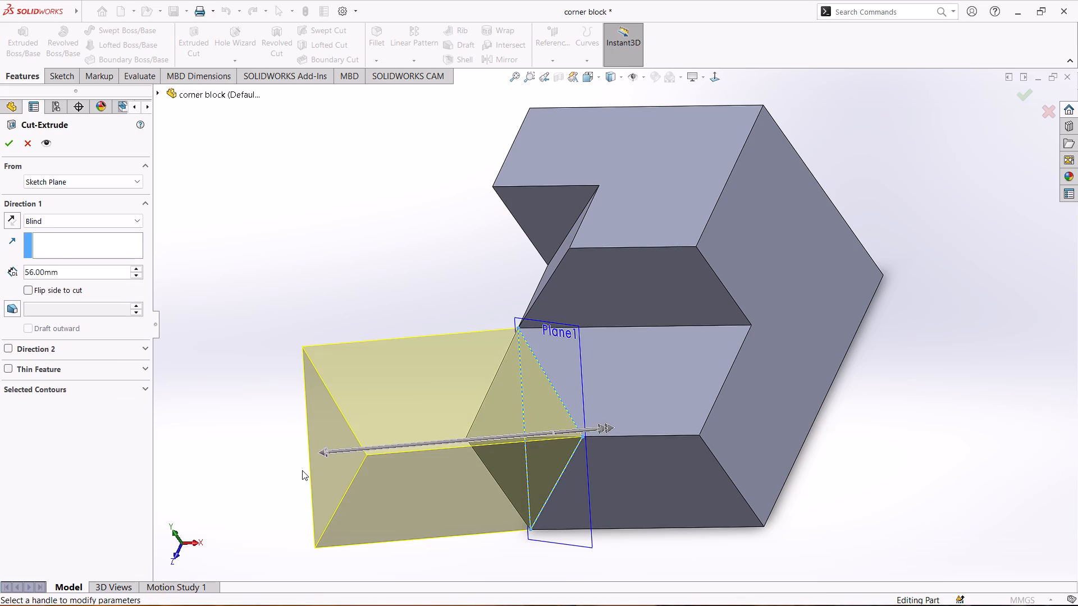
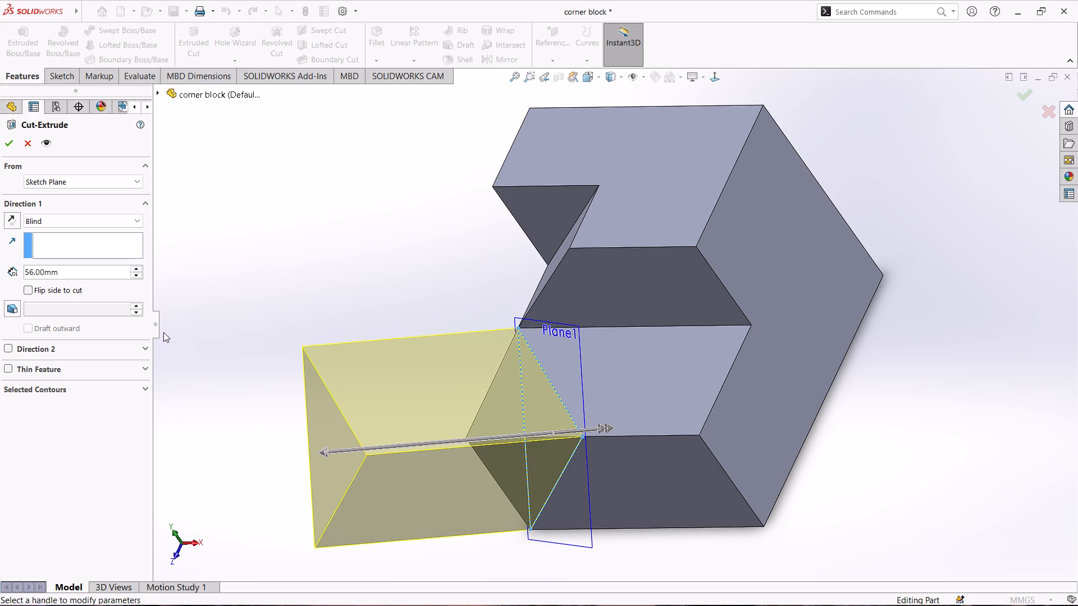
Finish the 56 mm blind Extruded Cut that removes the block's front corner along the triangular sketch.
{"action": "left_click", "coordinate": [10, 143]}
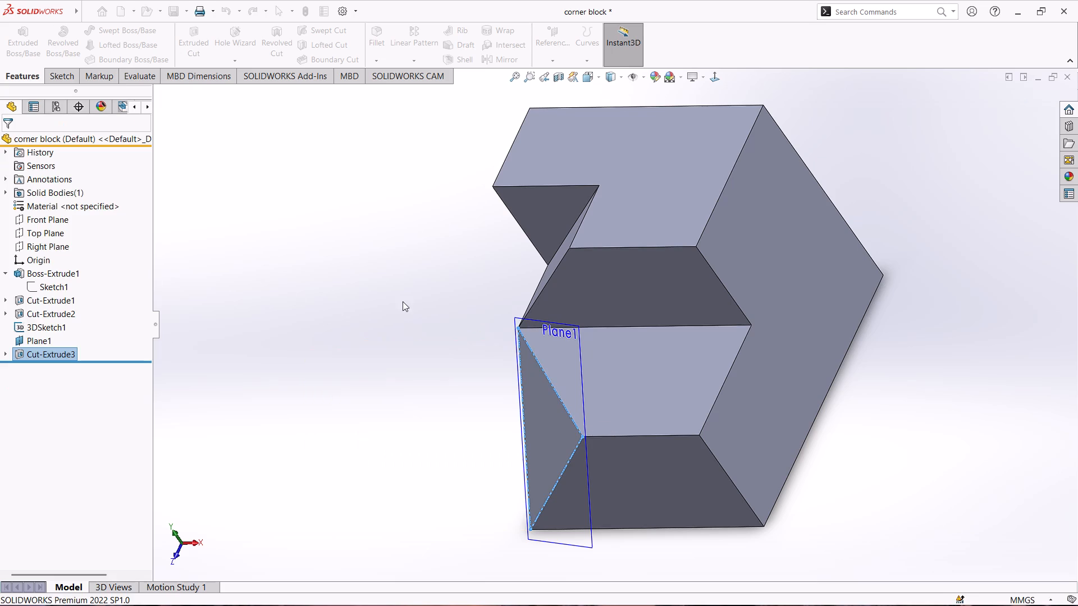
{"action": "middle_click_drag", "start_coordinate": [383, 289], "coordinate": [437, 268]}
{"action": "left_click", "coordinate": [387, 337]}
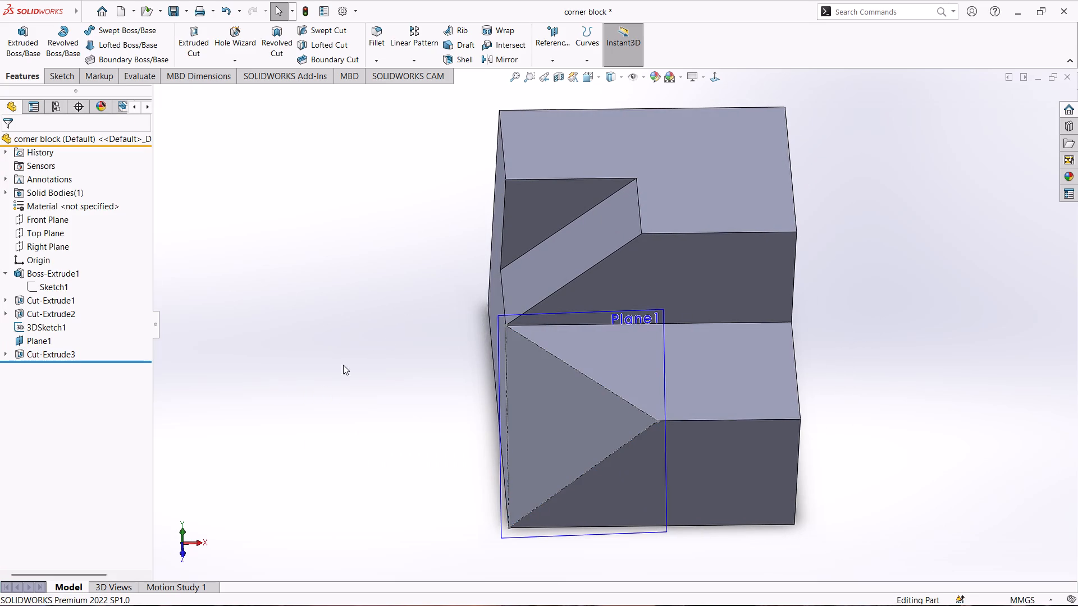
Hide the angled reference plane Plane1 used for the corner cut.
{"action": "right_click", "coordinate": [42, 343]}
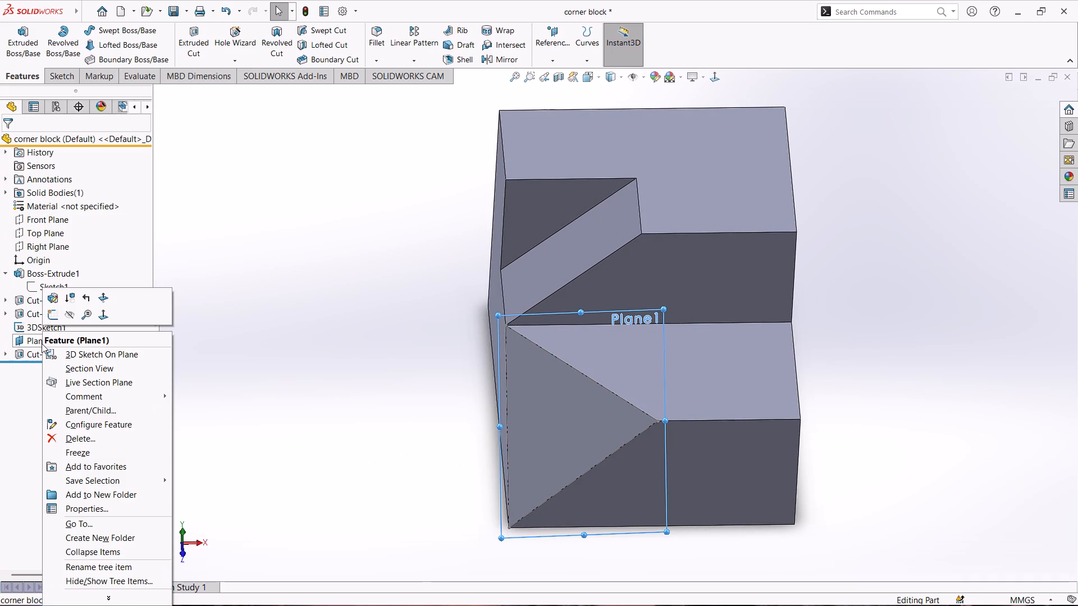
{"action": "left_click", "coordinate": [71, 319]}
{"action": "left_click", "coordinate": [365, 366]}
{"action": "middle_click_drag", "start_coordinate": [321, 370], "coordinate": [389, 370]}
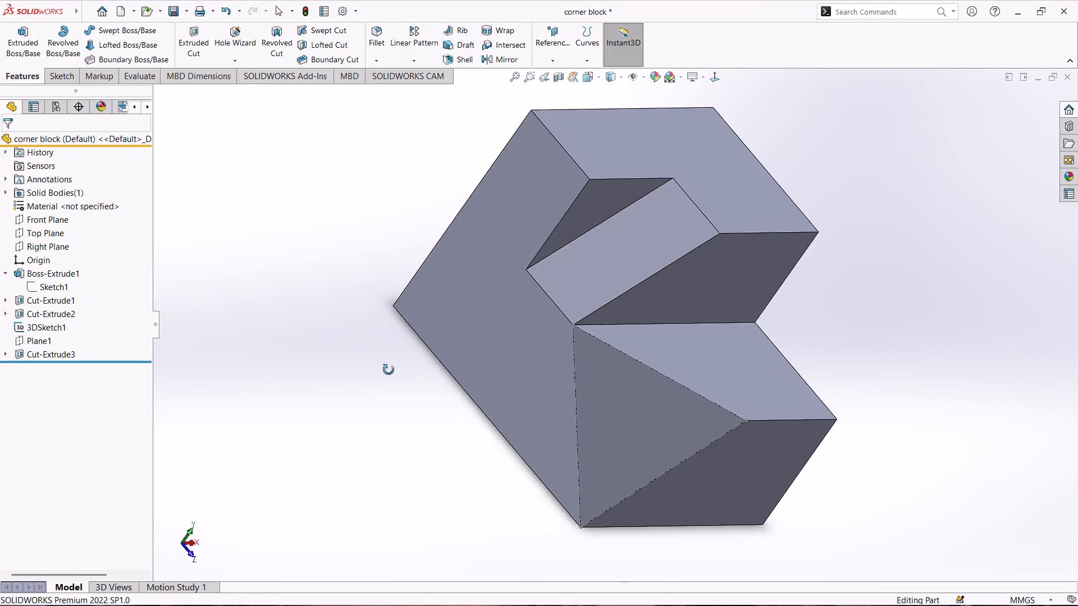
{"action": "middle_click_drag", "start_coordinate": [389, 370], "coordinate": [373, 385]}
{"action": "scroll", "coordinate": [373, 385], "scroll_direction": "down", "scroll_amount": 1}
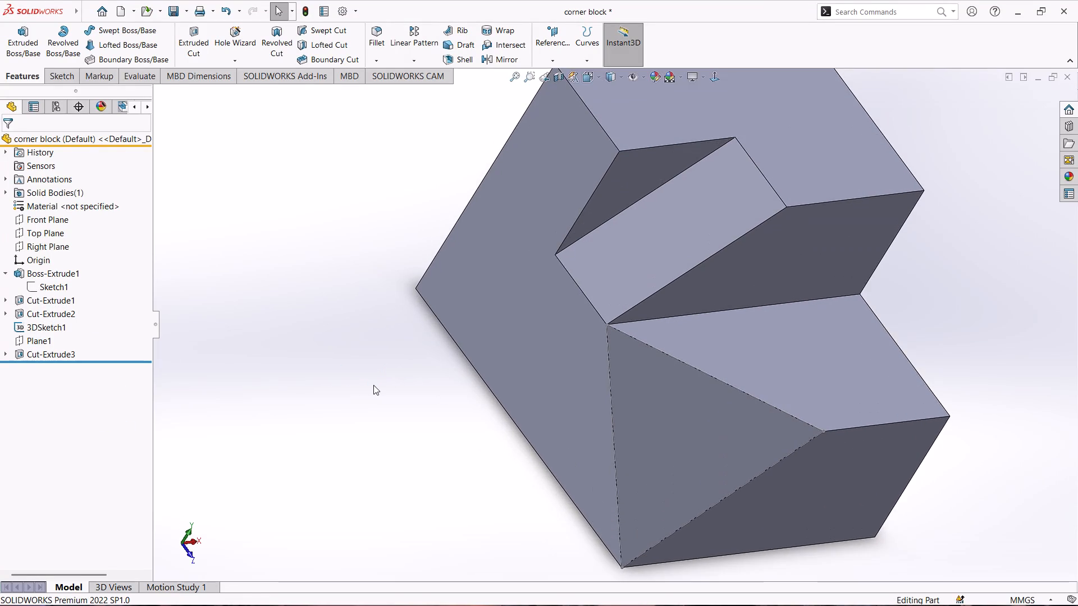
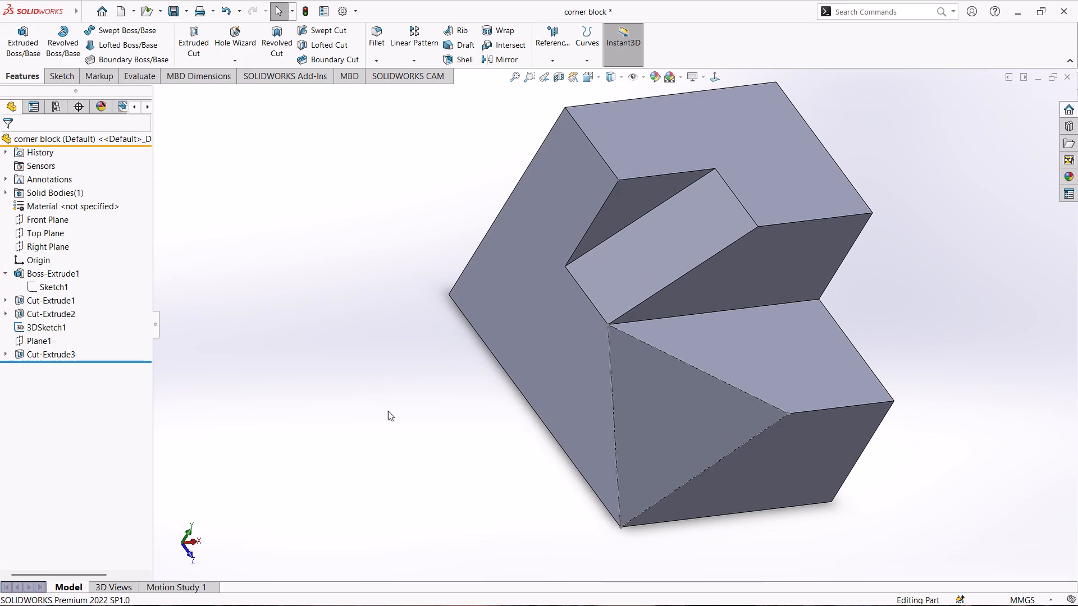
Hide 3DSketch1, the triangular 3D sketch outlining the front corner cut.
{"action": "left_click", "coordinate": [427, 415]}
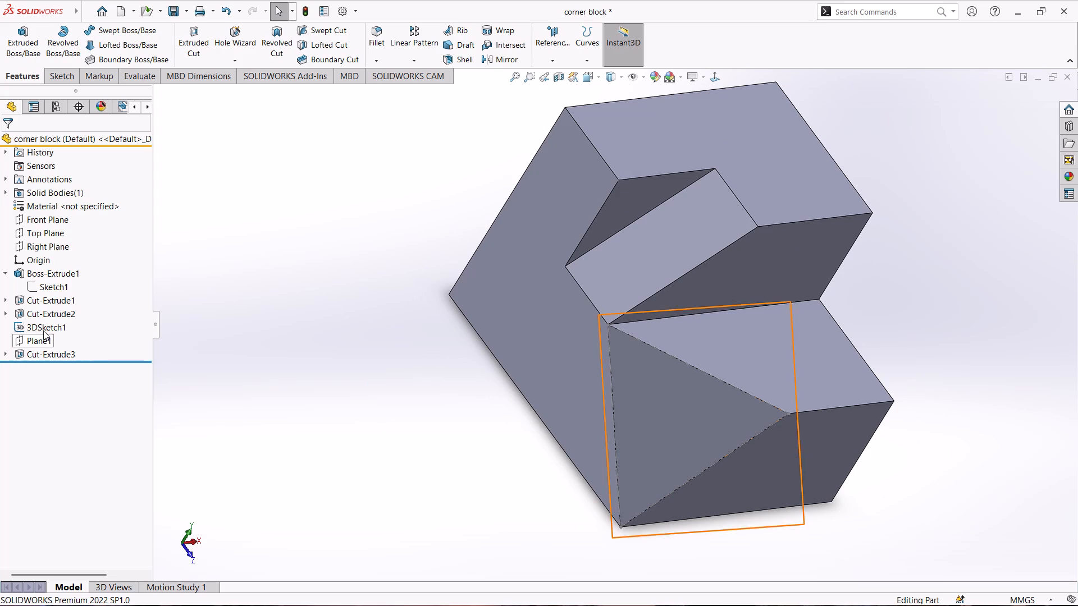
{"action": "right_click", "coordinate": [43, 326]}
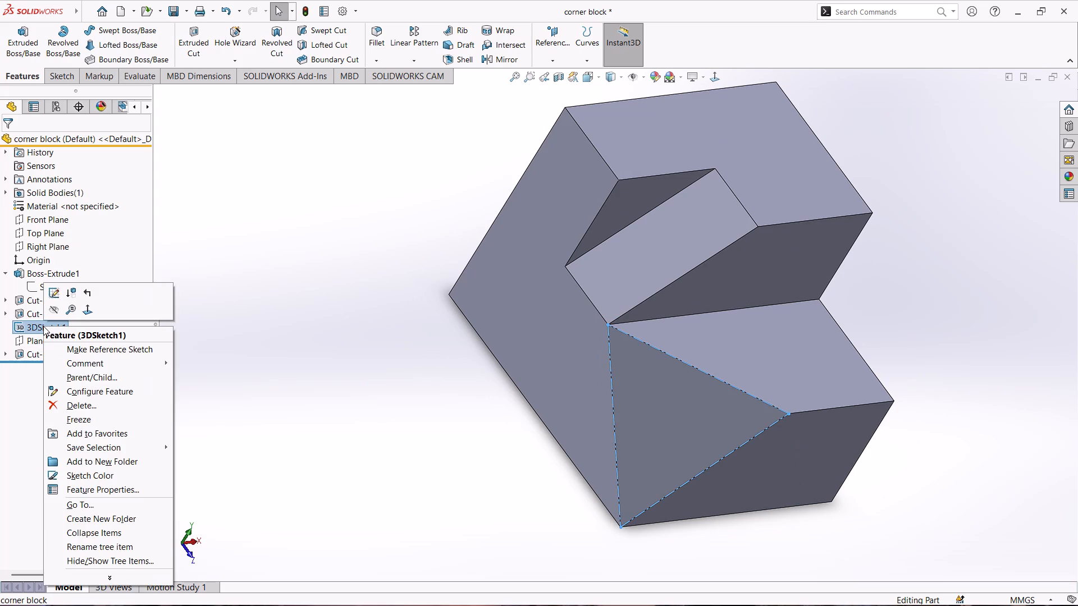
{"action": "left_click", "coordinate": [56, 308]}
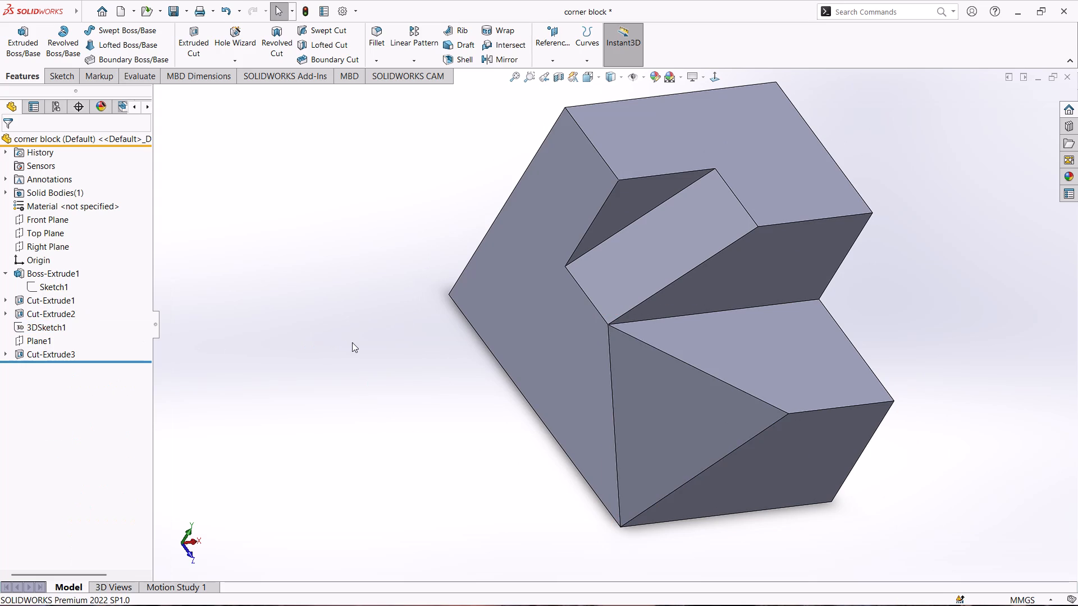
{"action": "left_click", "coordinate": [352, 342]}
{"action": "scroll", "coordinate": [627, 373], "scroll_direction": "down", "scroll_amount": 2}
{"action": "scroll", "coordinate": [627, 373], "scroll_direction": "up", "scroll_amount": 3}
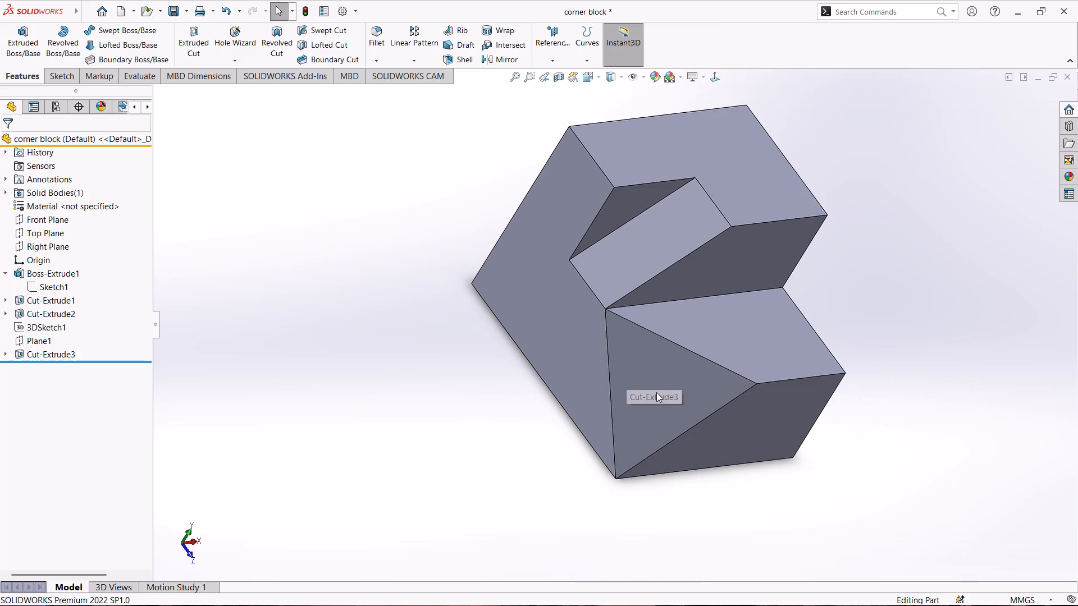
Colour only the triangular face of the front corner cut light yellow (RGB 255, 255, 192) from the standard swatches.
{"action": "left_click", "coordinate": [659, 392]}
{"action": "left_click", "coordinate": [666, 387]}
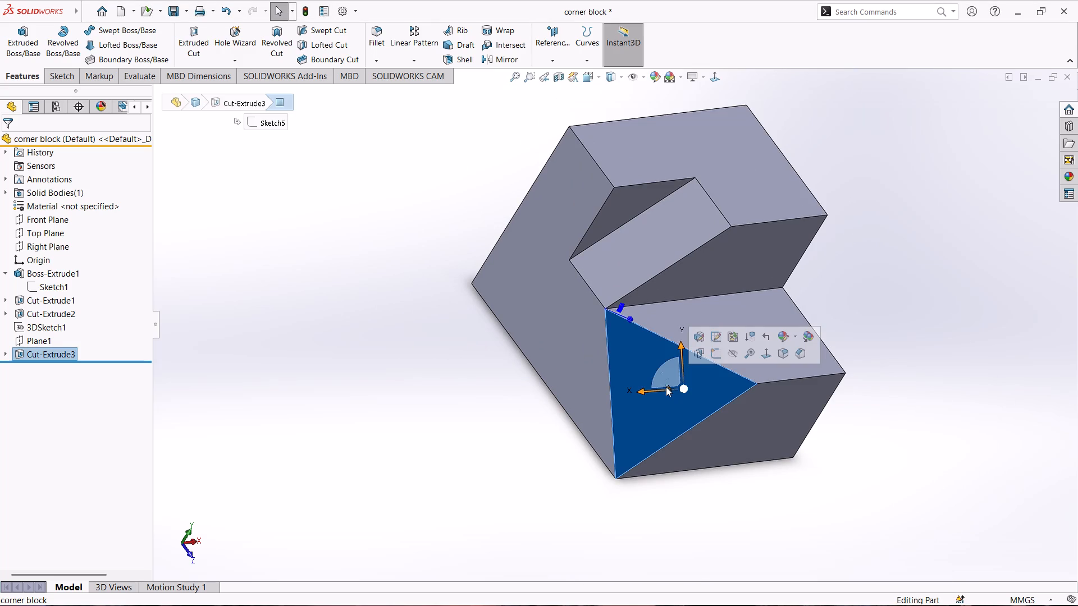
{"action": "left_click", "coordinate": [780, 337]}
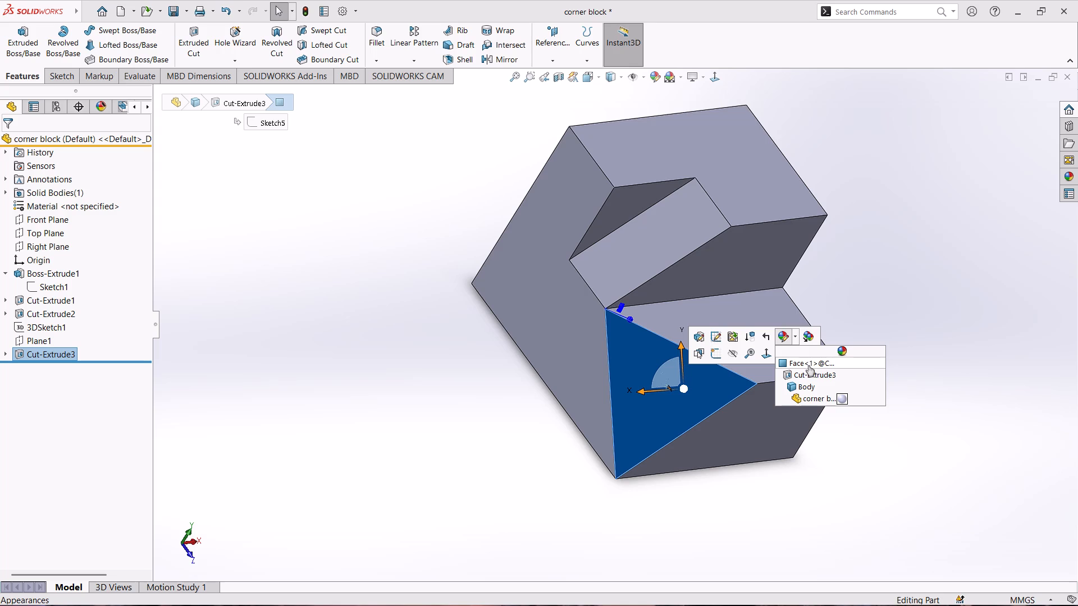
{"action": "left_click", "coordinate": [808, 365]}
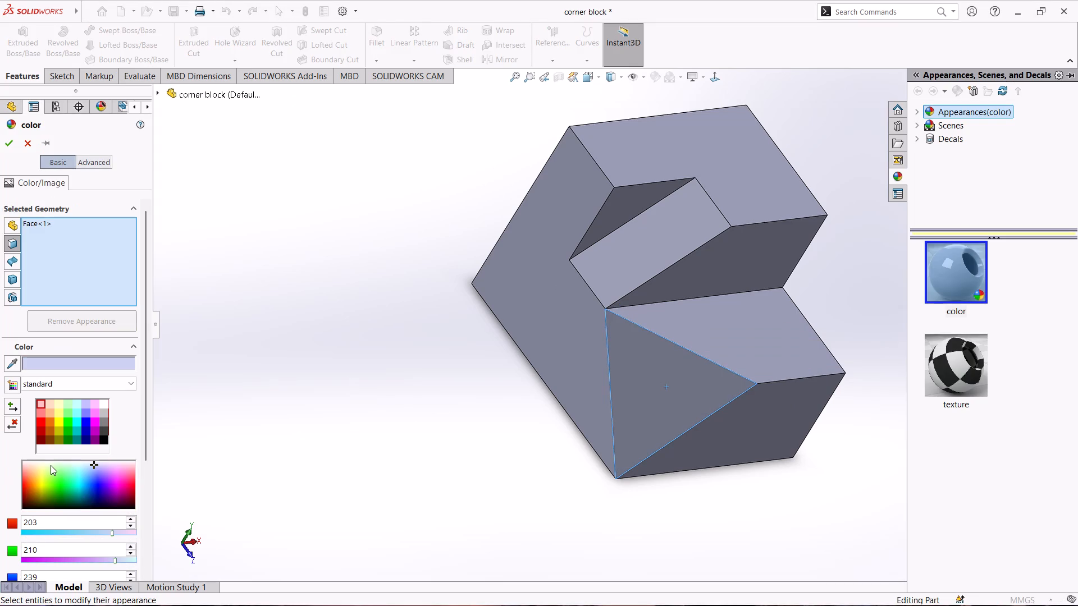
{"action": "left_click", "coordinate": [51, 465]}
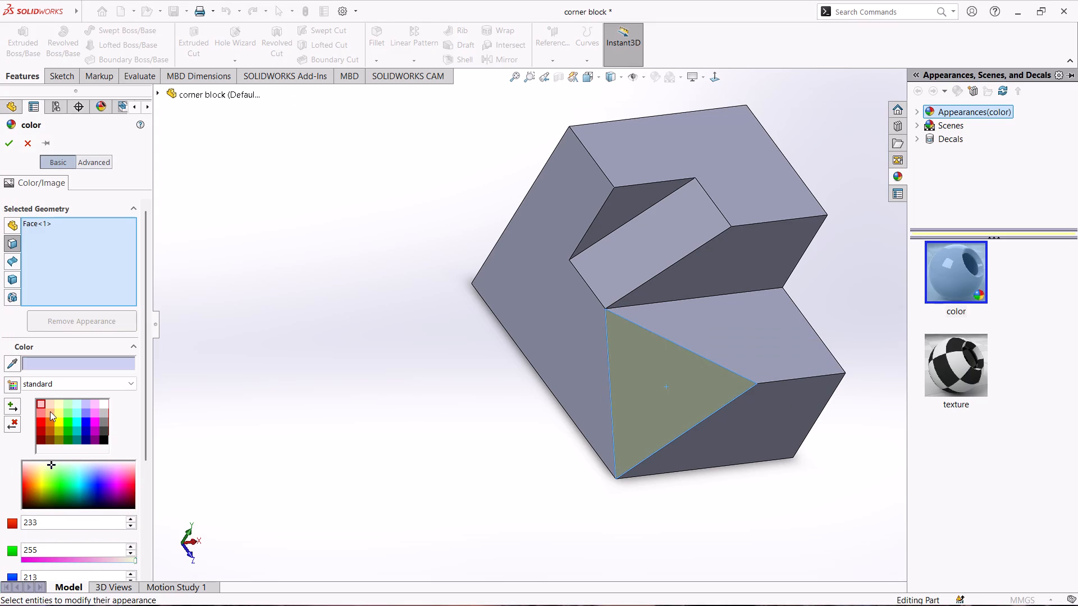
{"action": "left_click", "coordinate": [50, 405]}
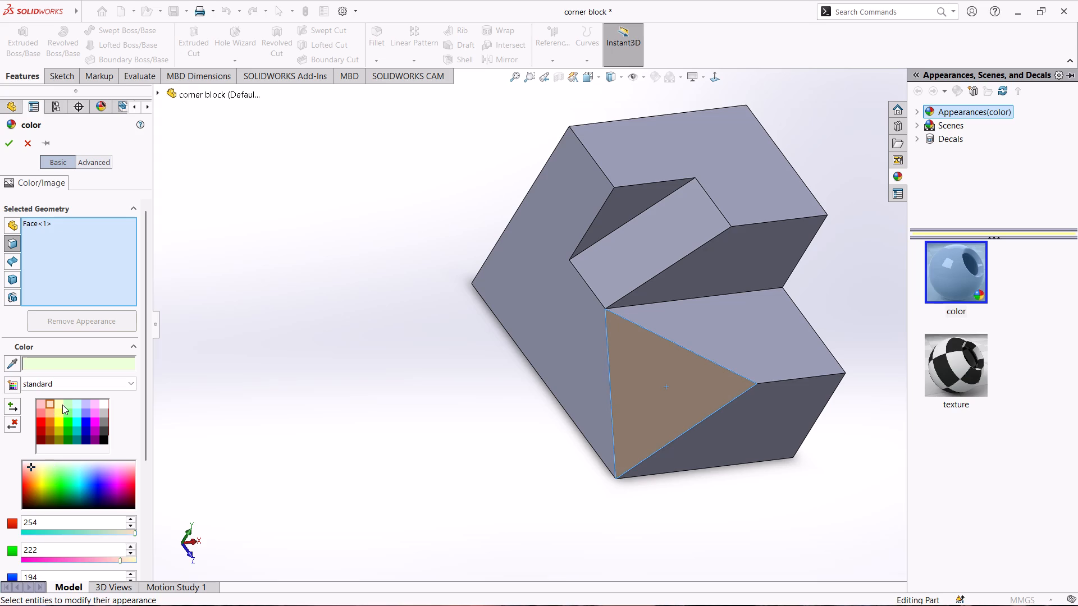
{"action": "left_click", "coordinate": [60, 404]}
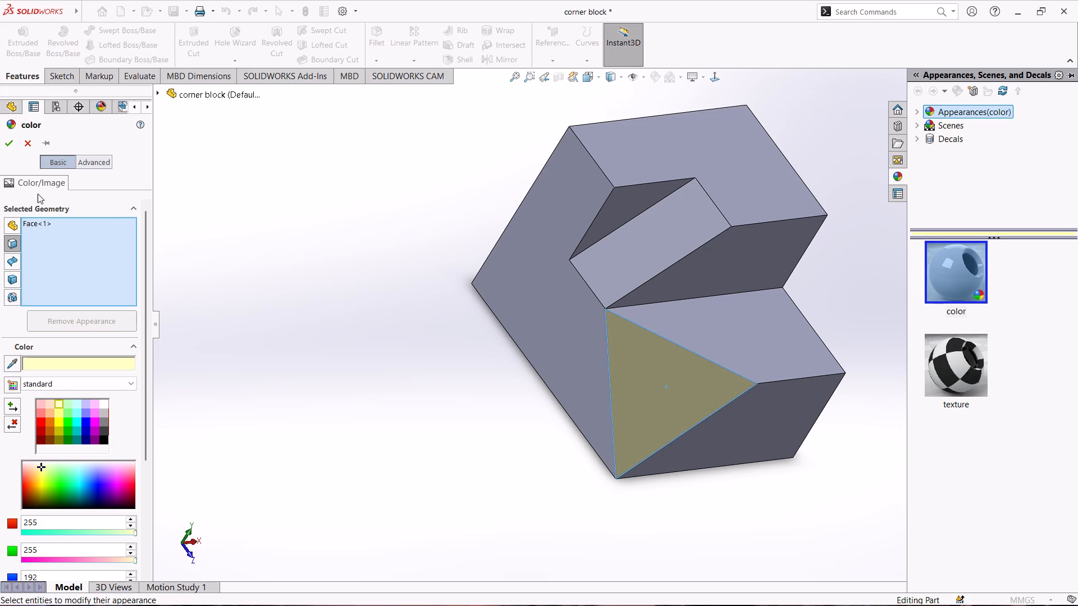
{"action": "left_click", "coordinate": [7, 145]}
{"action": "scroll", "coordinate": [358, 296], "scroll_direction": "down", "scroll_amount": 1}
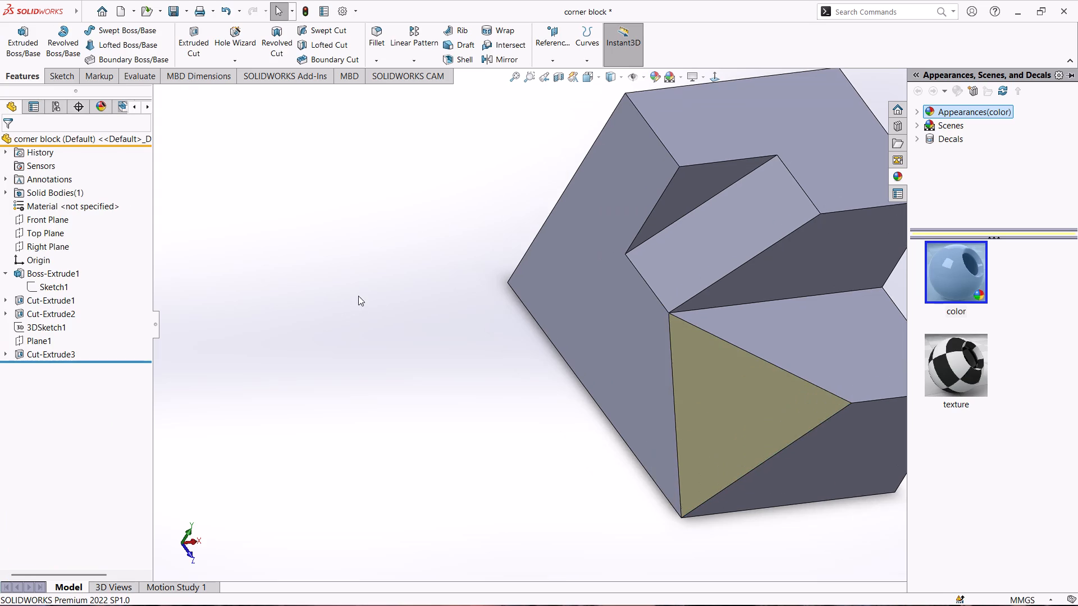
{"action": "scroll", "coordinate": [358, 296], "scroll_direction": "up", "scroll_amount": 2}
{"action": "left_click", "coordinate": [515, 398]}
Apply the satin finish bronze appearance from the Metal > Bronze library to the whole block.
{"action": "scroll", "coordinate": [555, 421], "scroll_direction": "down", "scroll_amount": 2}
{"action": "scroll", "coordinate": [555, 421], "scroll_direction": "up", "scroll_amount": 3}
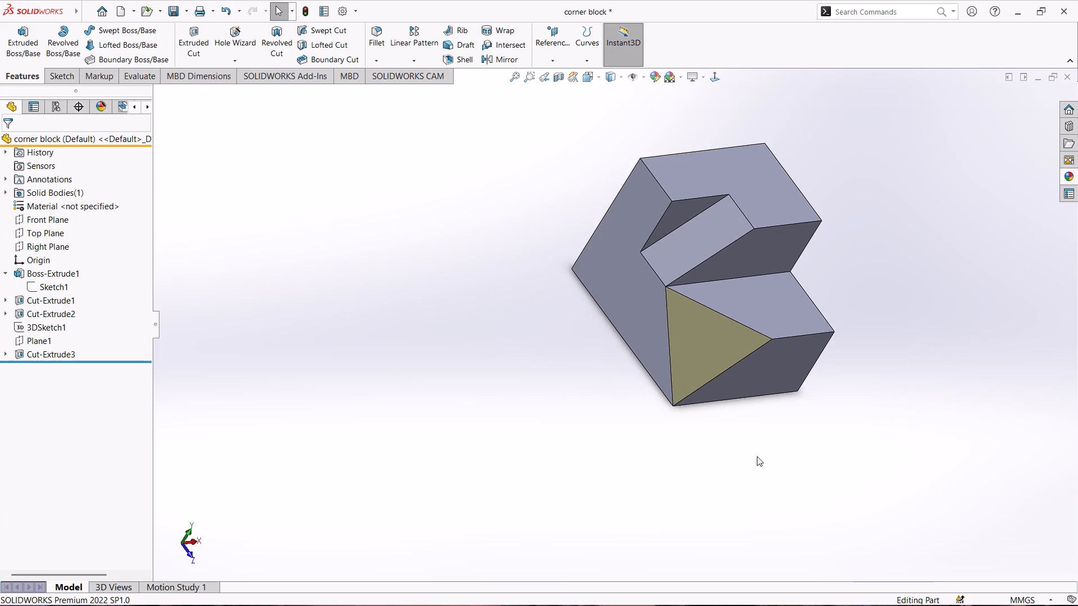
{"action": "scroll", "coordinate": [777, 454], "scroll_direction": "up", "scroll_amount": 1}
{"action": "middle_click_drag", "start_coordinate": [777, 454], "coordinate": [719, 394]}
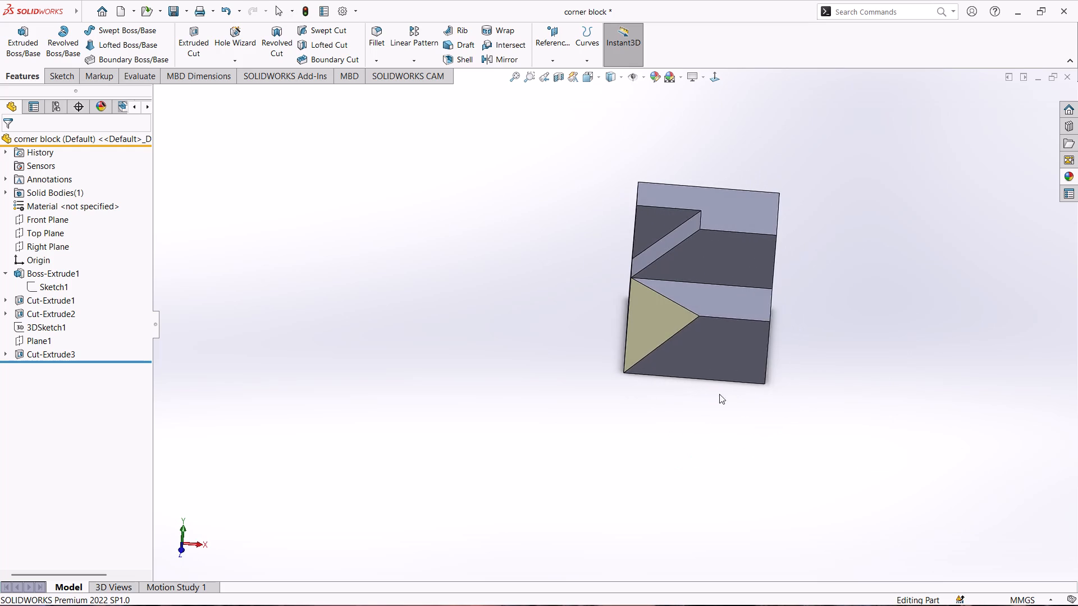
{"action": "scroll", "coordinate": [740, 311], "scroll_direction": "down", "scroll_amount": 4}
{"action": "scroll", "coordinate": [740, 311], "scroll_direction": "up", "scroll_amount": 2}
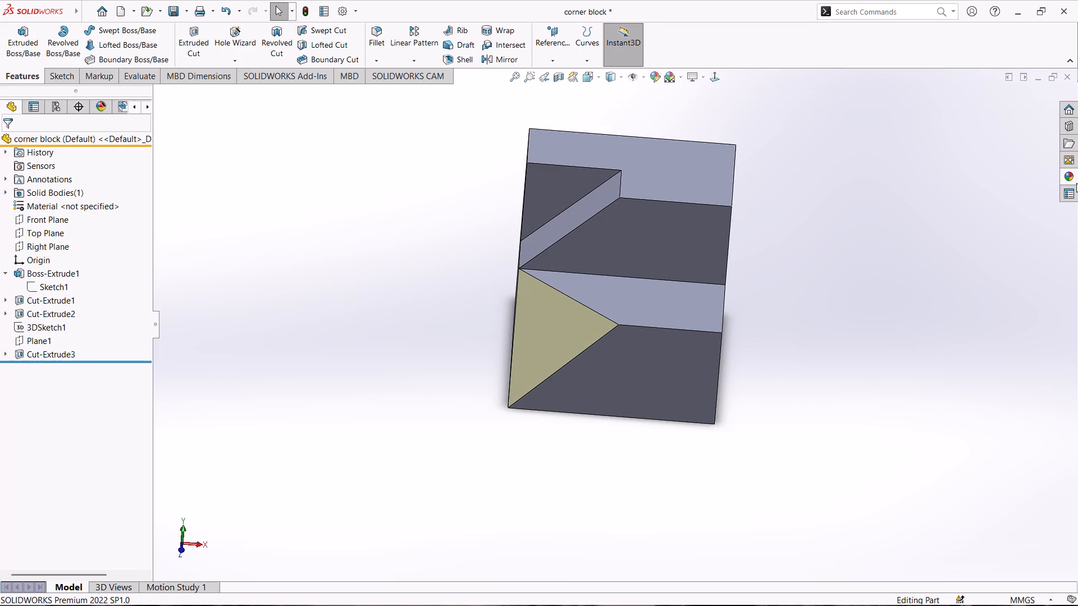
{"action": "left_click", "coordinate": [1072, 175]}
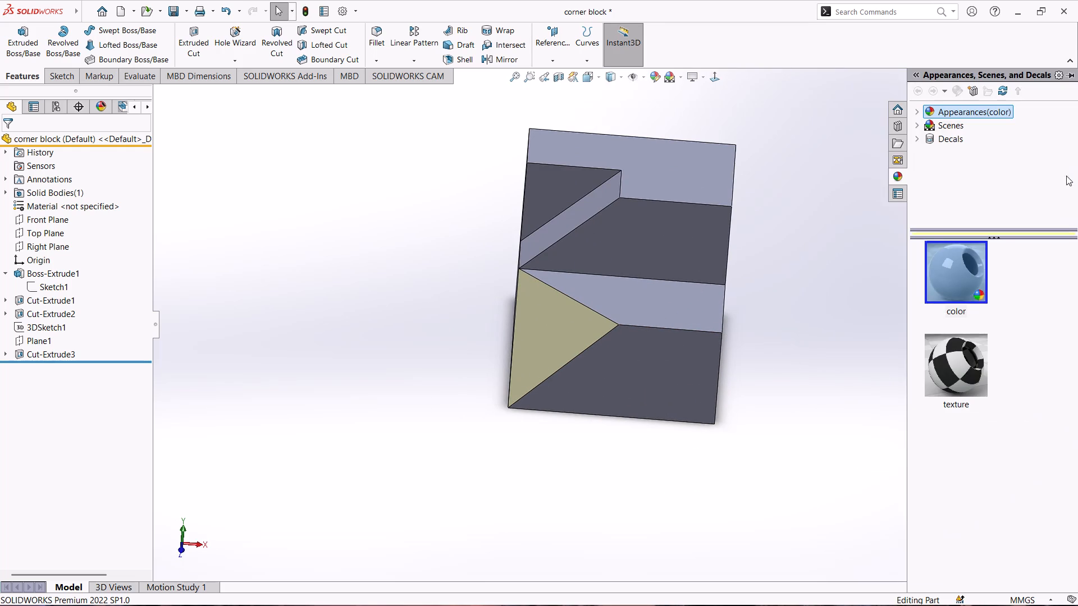
{"action": "left_click", "coordinate": [920, 113]}
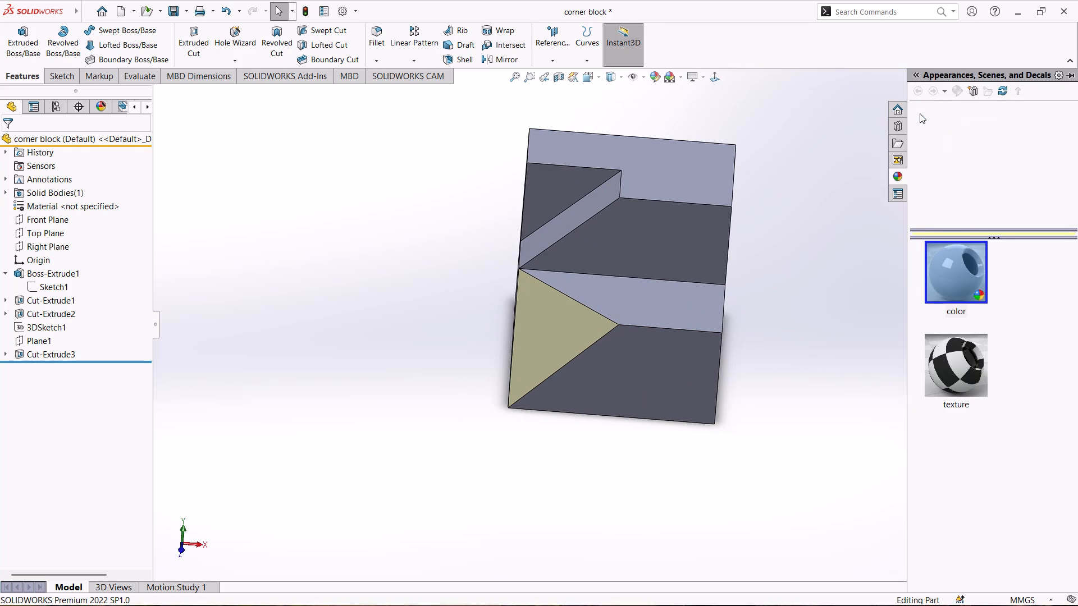
{"action": "left_click", "coordinate": [933, 143]}
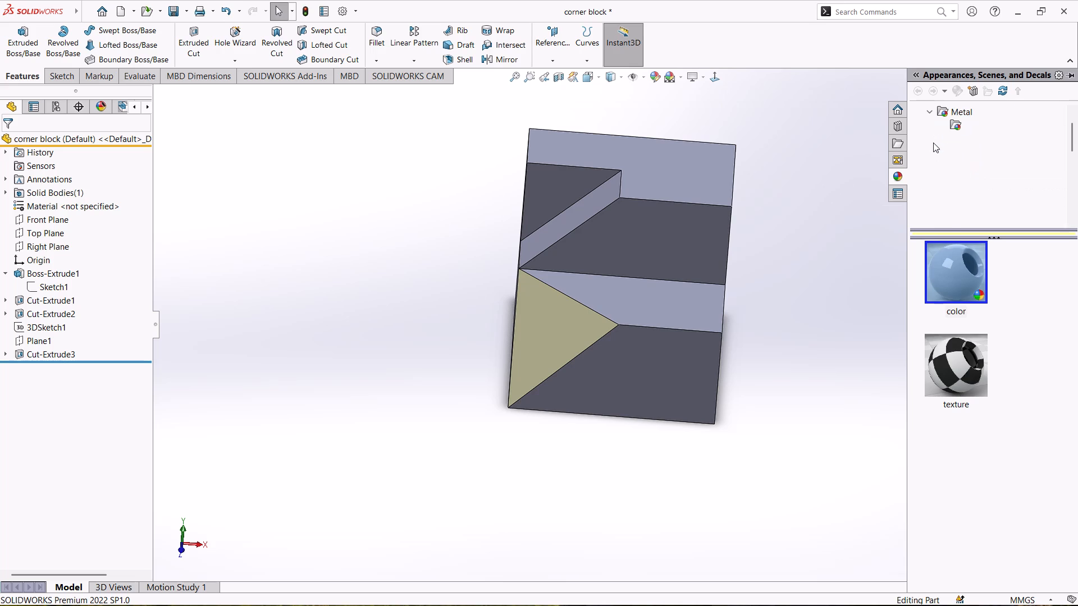
{"action": "double_click", "coordinate": [967, 171]}
{"action": "scroll", "coordinate": [975, 329], "scroll_direction": "down", "scroll_amount": 2}
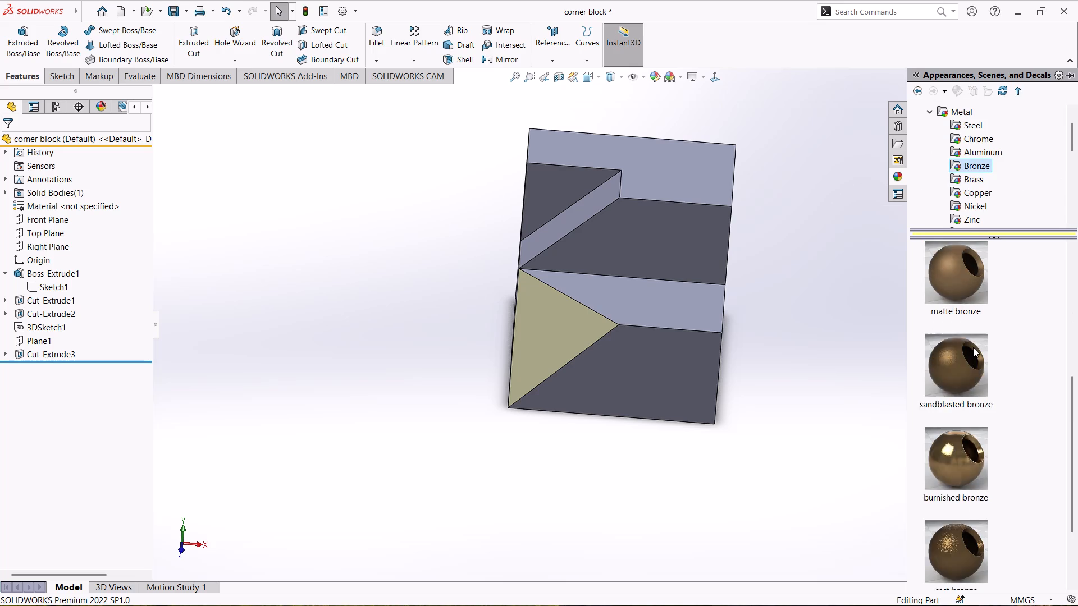
{"action": "scroll", "coordinate": [973, 347], "scroll_direction": "down", "scroll_amount": 1}
{"action": "scroll", "coordinate": [953, 292], "scroll_direction": "up", "scroll_amount": 2}
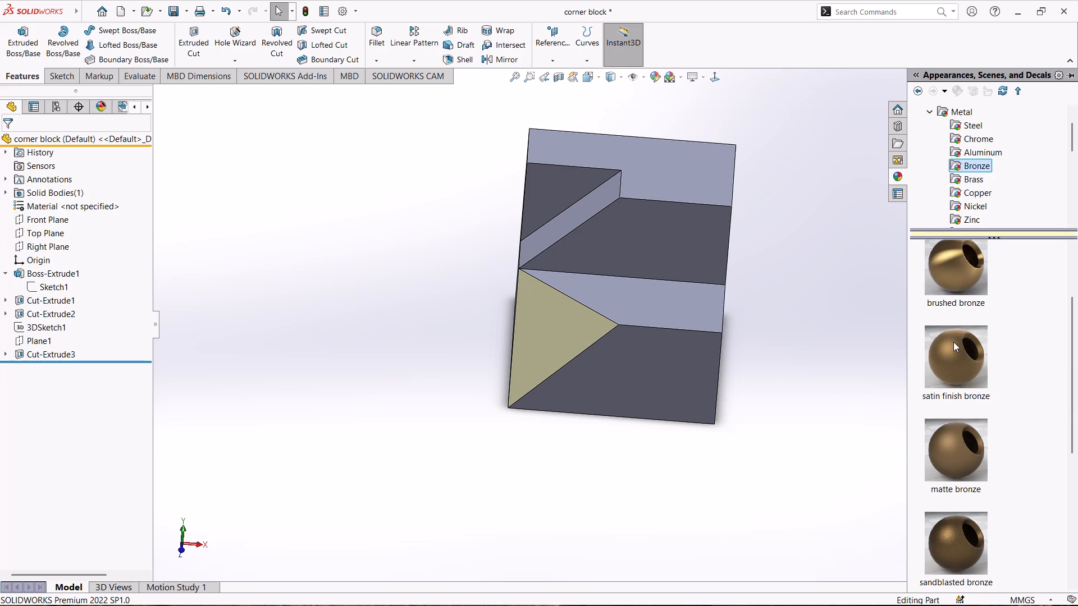
{"action": "left_click_drag", "start_coordinate": [954, 347], "coordinate": [846, 375]}
Examine the coloured corner block from several angles, including its step, corner cuts and triangular face.
{"action": "middle_click_drag", "start_coordinate": [821, 287], "coordinate": [897, 292]}
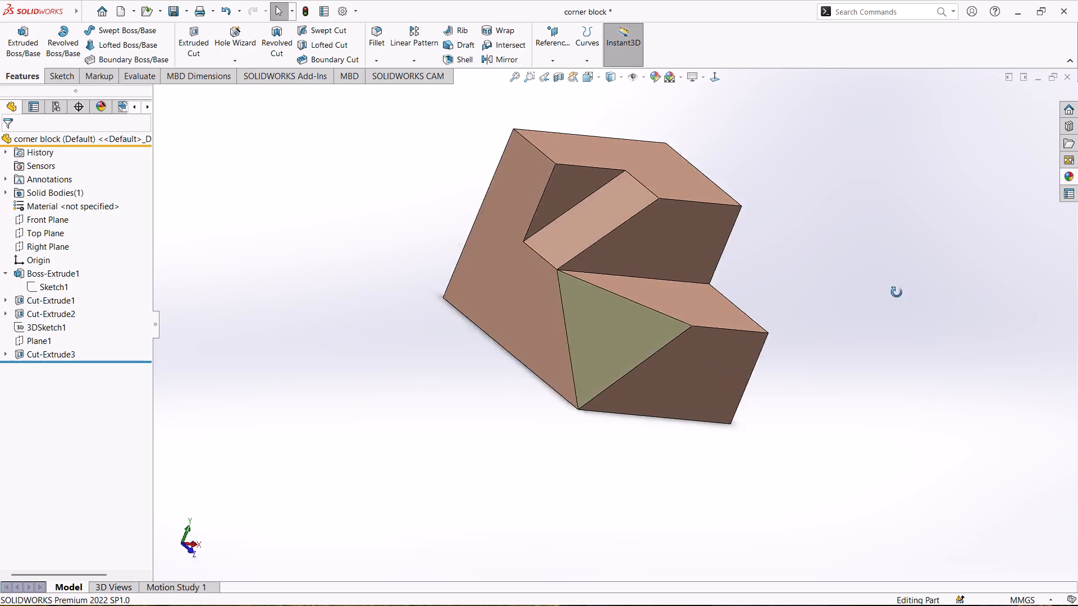
{"action": "middle_click_drag", "start_coordinate": [897, 292], "coordinate": [912, 307]}
{"action": "scroll", "coordinate": [643, 254], "scroll_direction": "down", "scroll_amount": 3}
{"action": "scroll", "coordinate": [674, 267], "scroll_direction": "up", "scroll_amount": 2}
{"action": "middle_click_drag", "start_coordinate": [815, 259], "coordinate": [769, 288]}
{"action": "scroll", "coordinate": [675, 296], "scroll_direction": "down", "scroll_amount": 2}
{"action": "scroll", "coordinate": [675, 296], "scroll_direction": "up", "scroll_amount": 1}
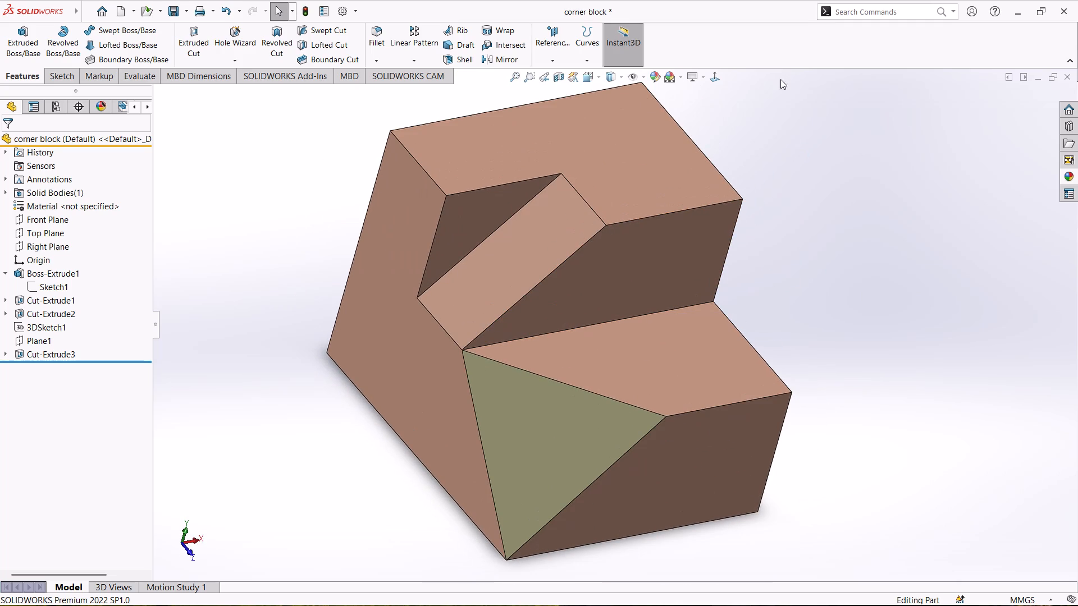
{"action": "scroll", "coordinate": [754, 178], "scroll_direction": "down", "scroll_amount": 1}
{"action": "scroll", "coordinate": [754, 178], "scroll_direction": "up", "scroll_amount": 2}
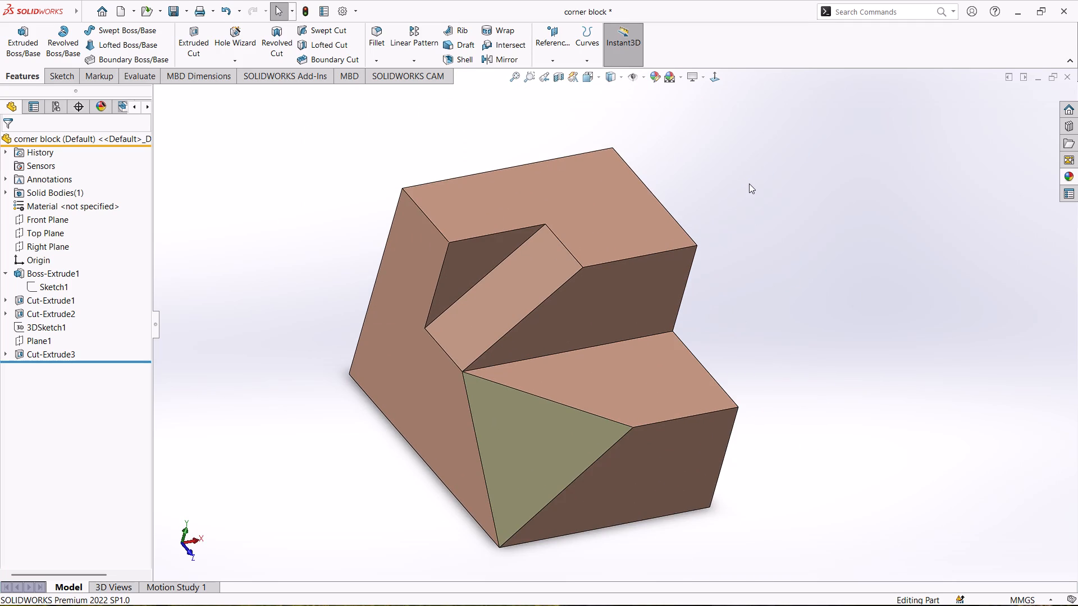
{"action": "scroll", "coordinate": [749, 183], "scroll_direction": "down", "scroll_amount": 1}
{"action": "scroll", "coordinate": [749, 183], "scroll_direction": "up", "scroll_amount": 1}
{"action": "middle_click_drag", "start_coordinate": [797, 212], "coordinate": [783, 177]}
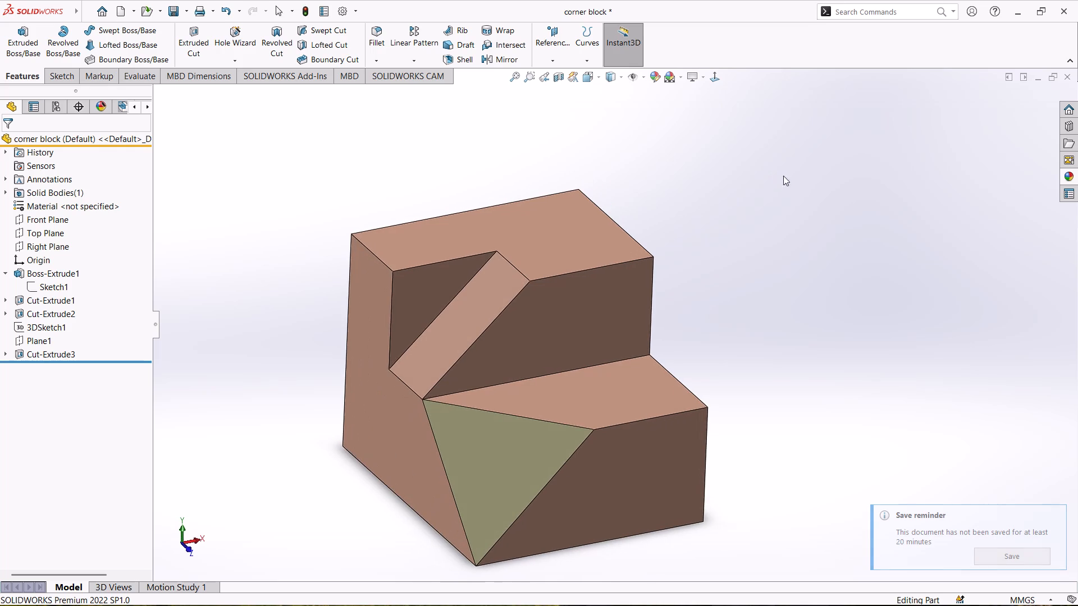
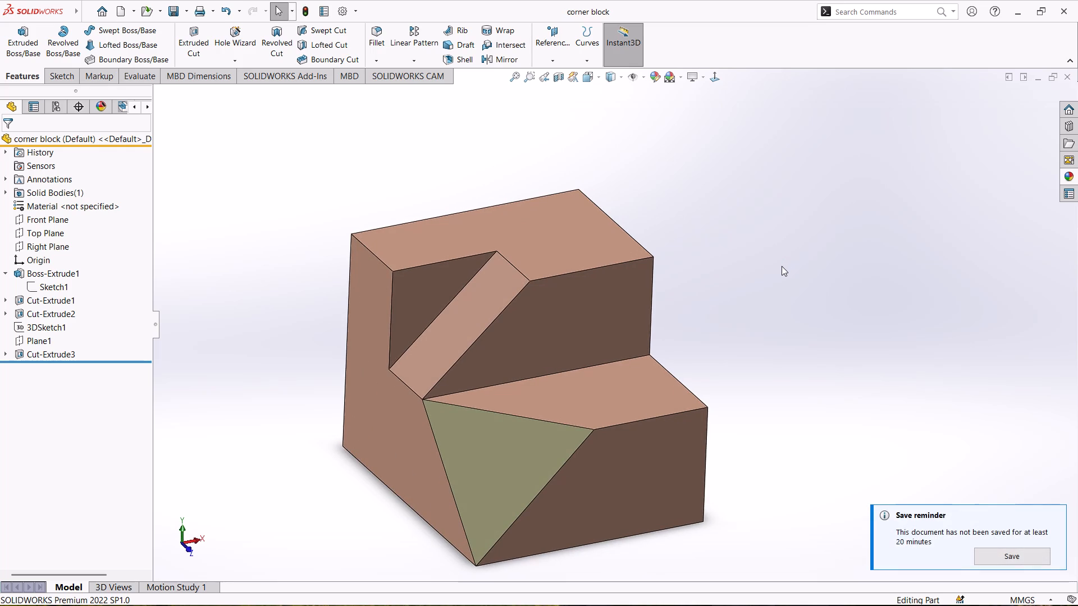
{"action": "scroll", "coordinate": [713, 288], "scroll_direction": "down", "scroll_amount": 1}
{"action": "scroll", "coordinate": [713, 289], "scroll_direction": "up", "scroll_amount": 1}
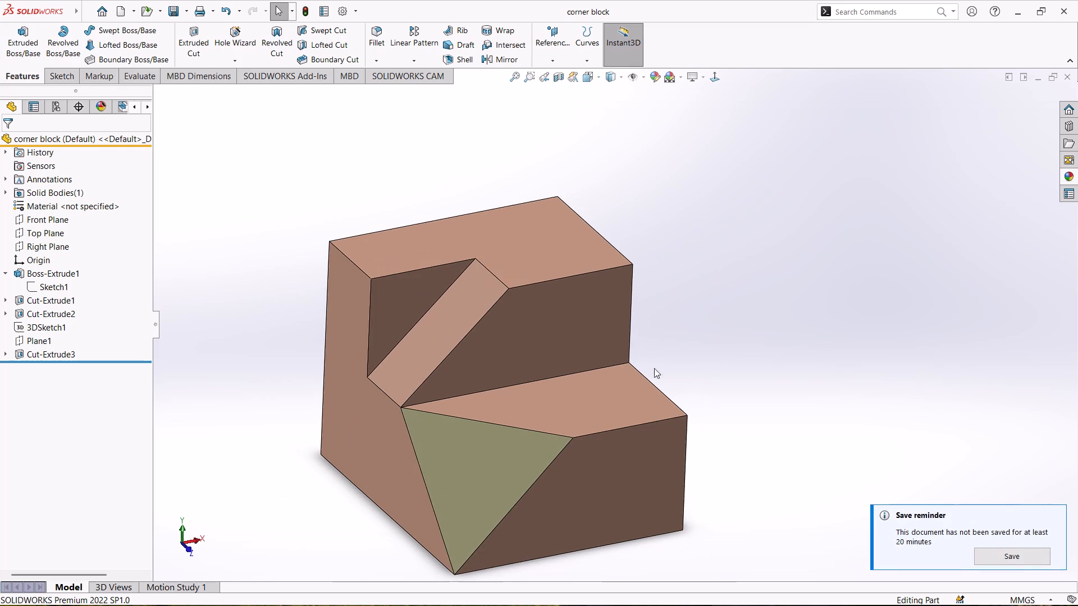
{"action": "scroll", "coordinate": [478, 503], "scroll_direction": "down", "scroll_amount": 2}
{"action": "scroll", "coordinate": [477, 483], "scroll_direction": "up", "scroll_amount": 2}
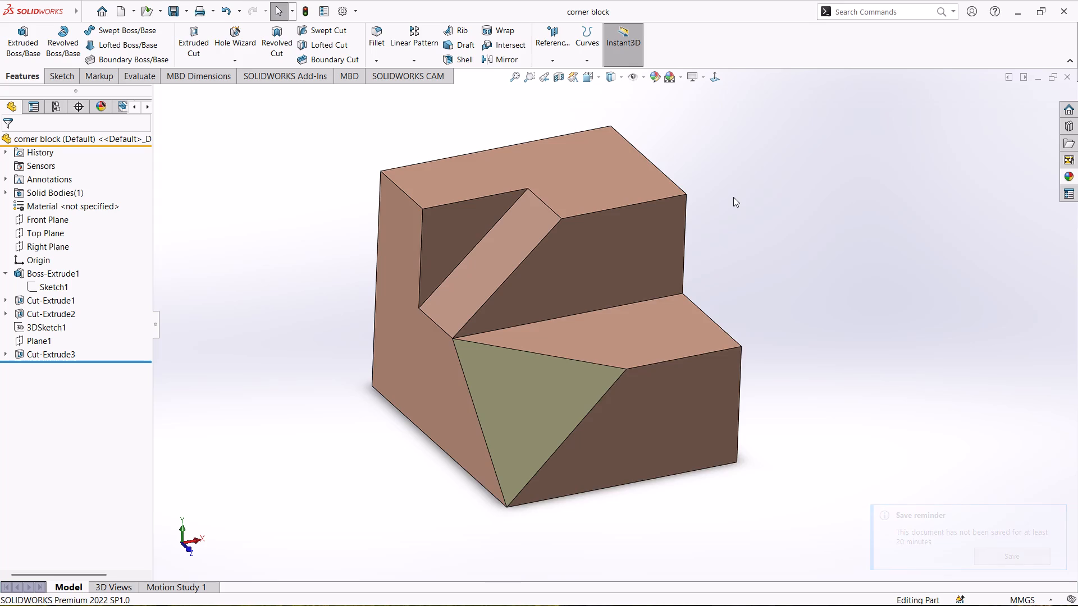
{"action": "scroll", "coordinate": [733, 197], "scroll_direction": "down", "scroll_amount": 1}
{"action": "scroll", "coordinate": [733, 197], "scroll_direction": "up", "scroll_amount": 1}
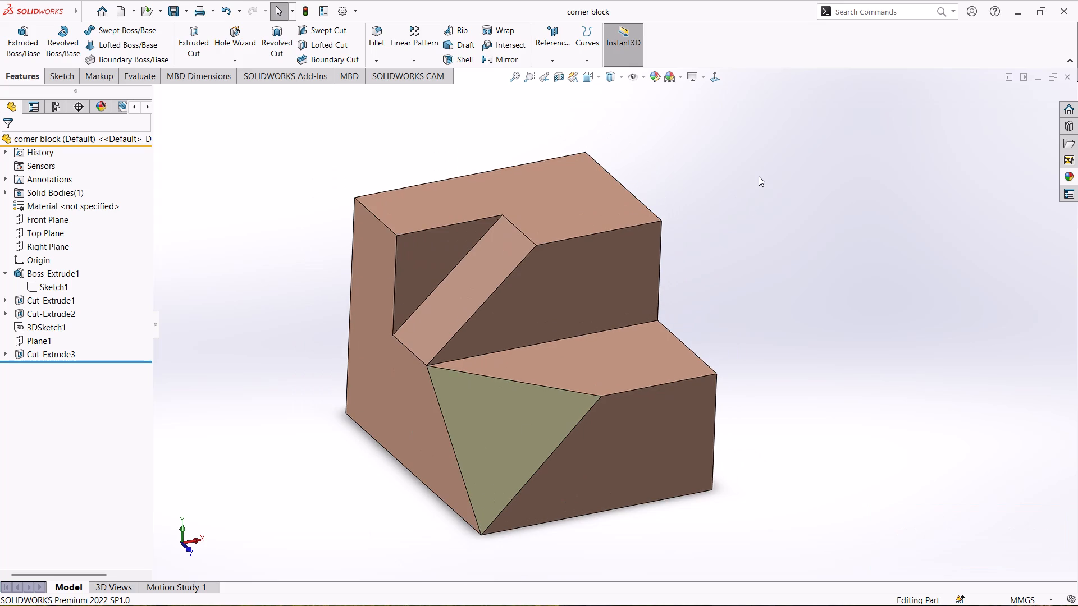
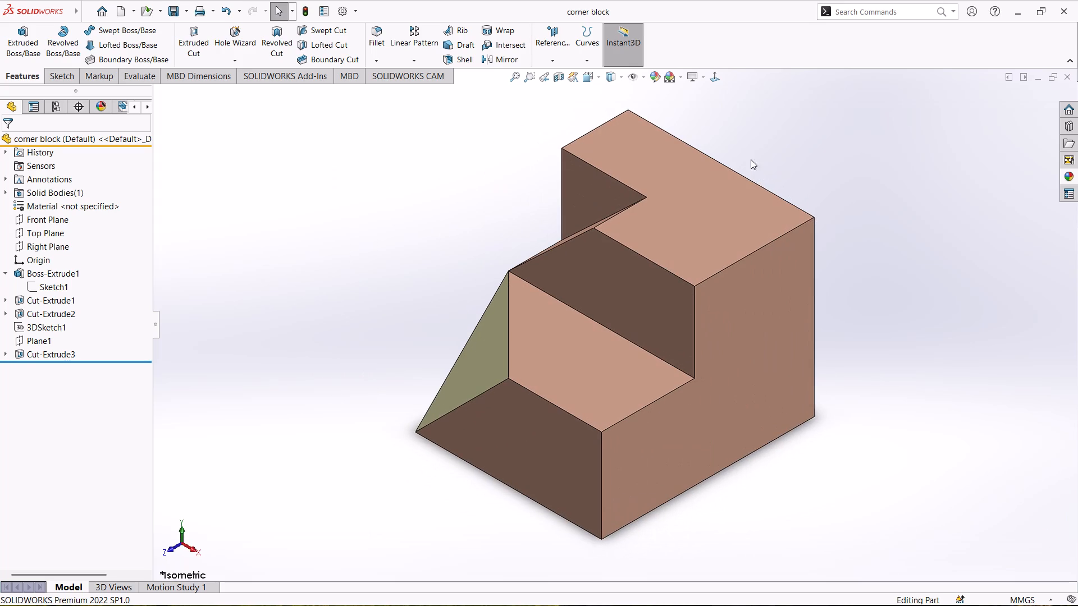
Inspect the finished corner block face-on and from several angles, checking the step, the corner cuts and the triangular face.
{"action": "left_click", "coordinate": [716, 79]}
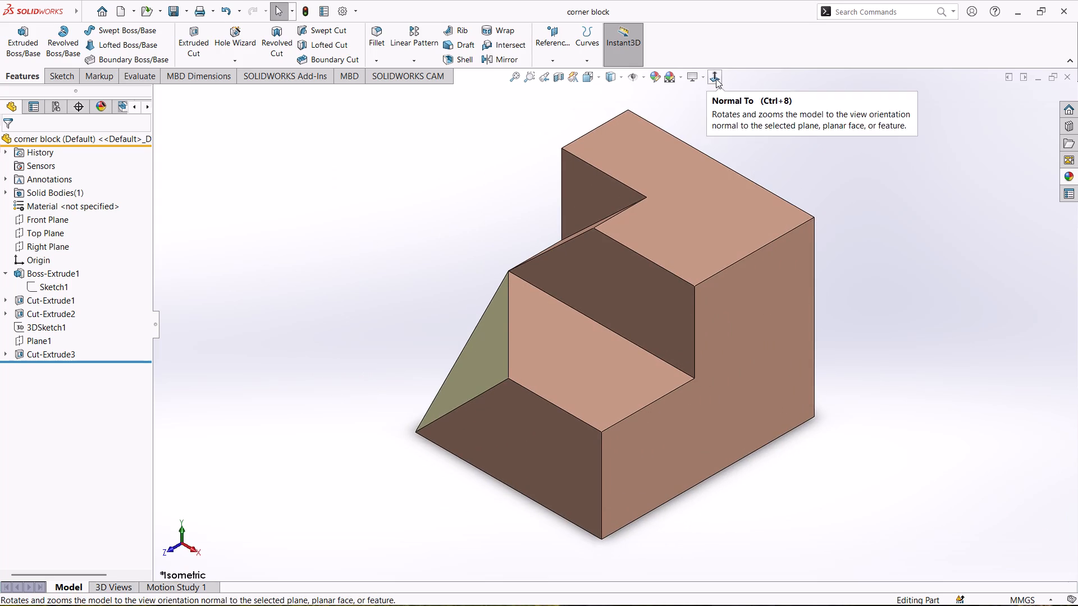
{"action": "left_click", "coordinate": [716, 79]}
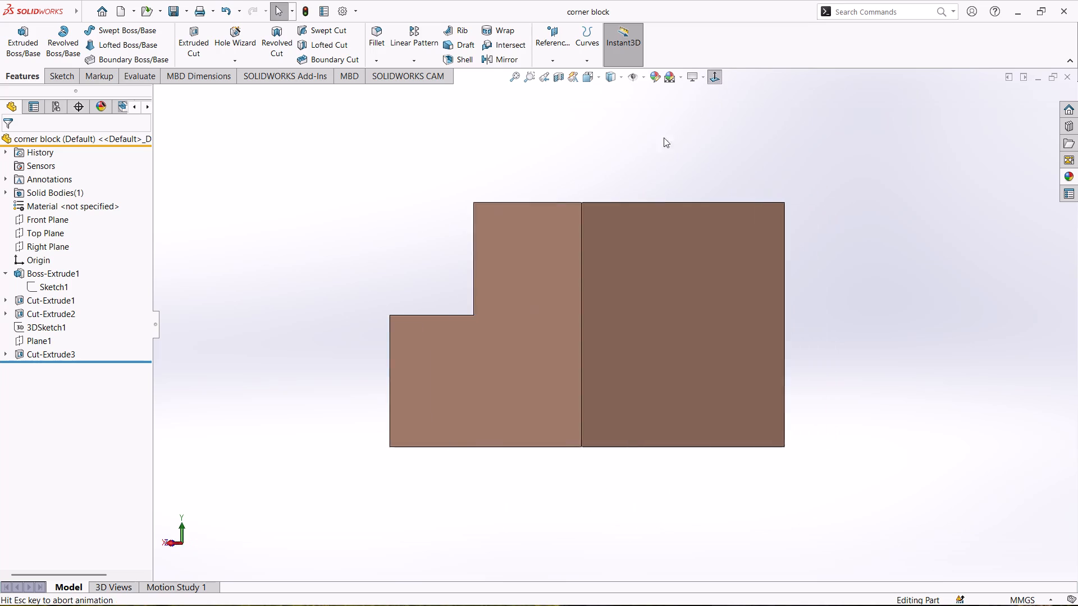
{"action": "left_click", "coordinate": [712, 80]}
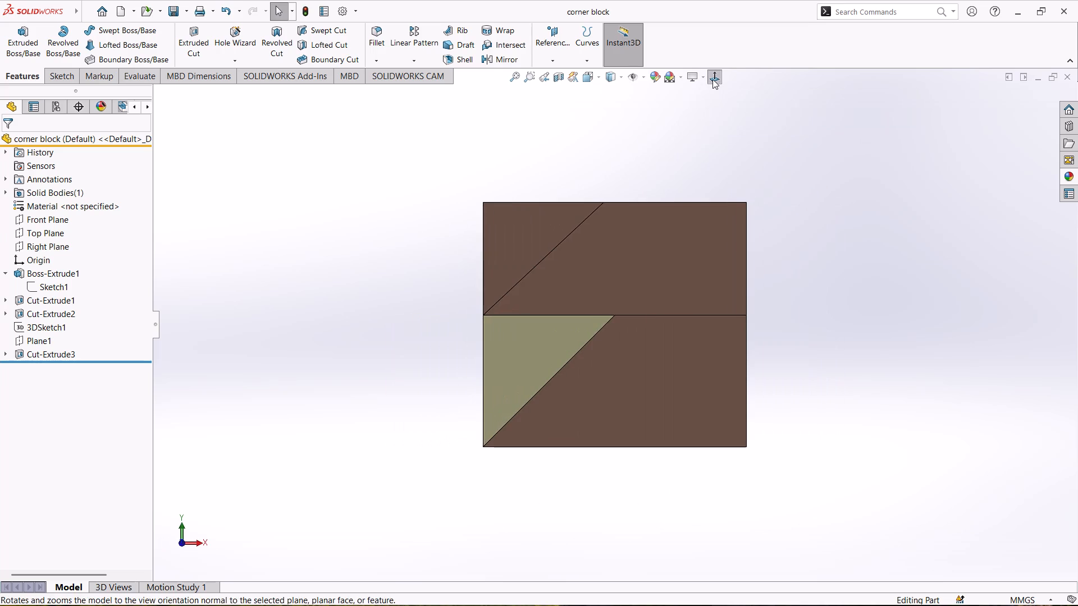
{"action": "left_click", "coordinate": [712, 79]}
{"action": "middle_click_drag", "start_coordinate": [807, 252], "coordinate": [790, 264]}
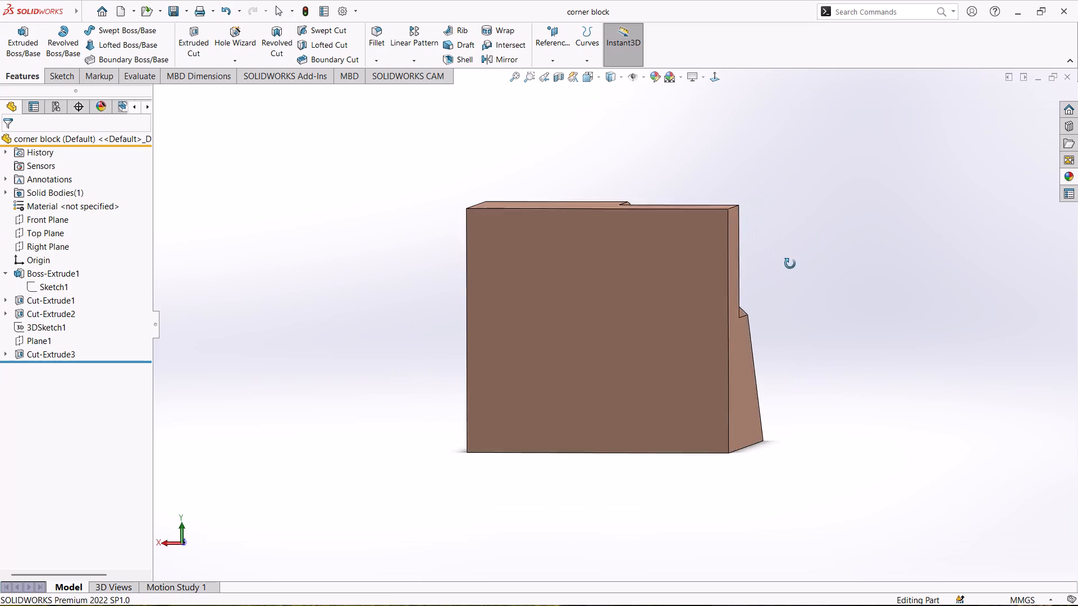
{"action": "middle_click_drag", "start_coordinate": [790, 264], "coordinate": [622, 334]}
{"action": "scroll", "coordinate": [715, 249], "scroll_direction": "down", "scroll_amount": 1}
{"action": "scroll", "coordinate": [813, 224], "scroll_direction": "up", "scroll_amount": 1}
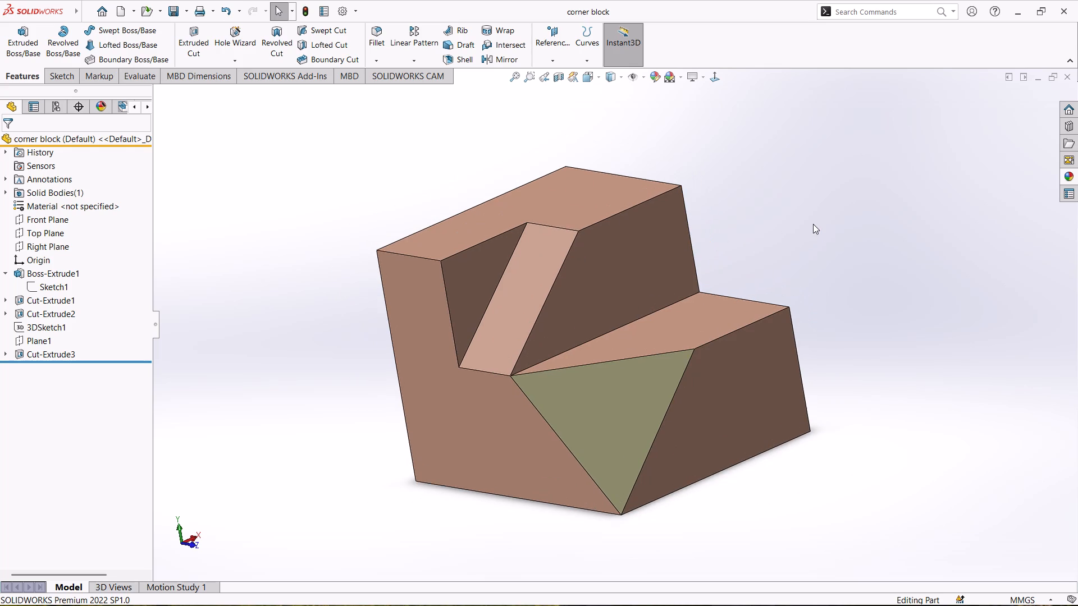
{"action": "middle_click", "coordinate": [860, 292]}
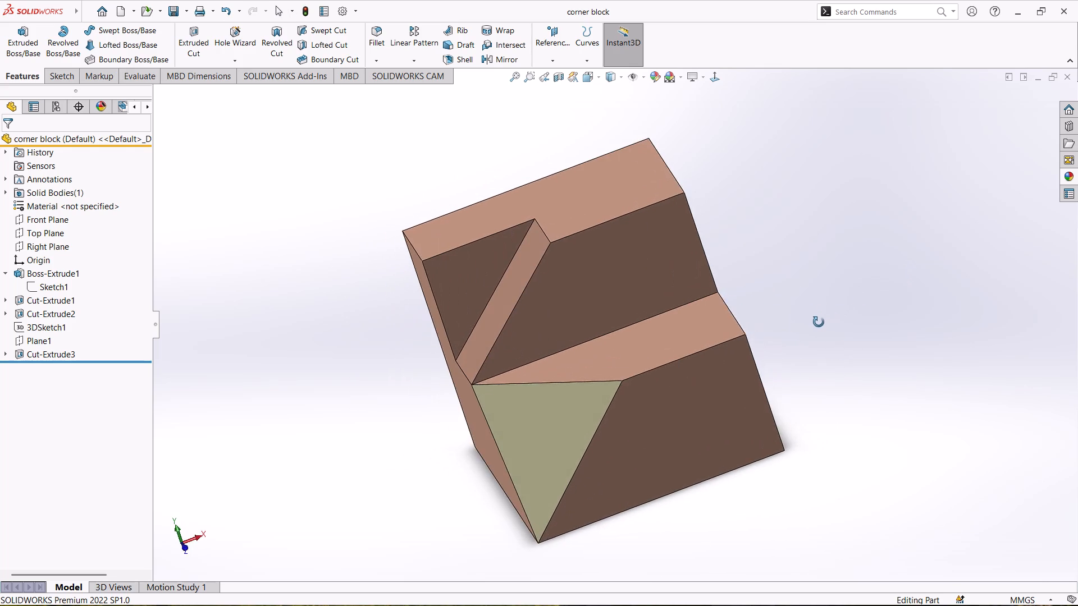
{"action": "scroll", "coordinate": [857, 268], "scroll_direction": "down", "scroll_amount": 1}
{"action": "scroll", "coordinate": [853, 380], "scroll_direction": "up", "scroll_amount": 1}
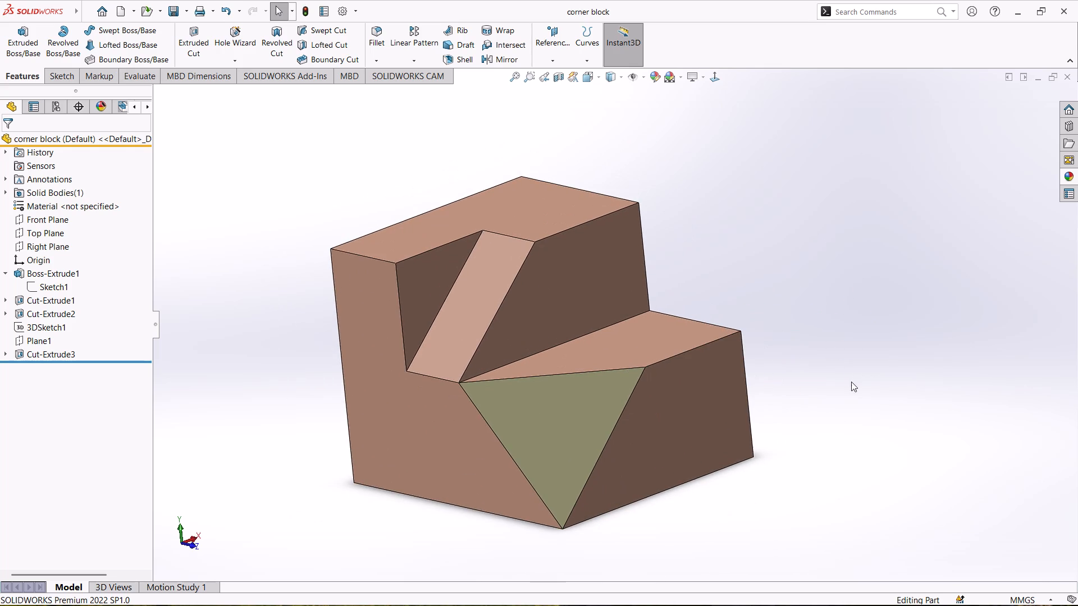
{"action": "middle_click_drag", "start_coordinate": [821, 397], "coordinate": [903, 339]}
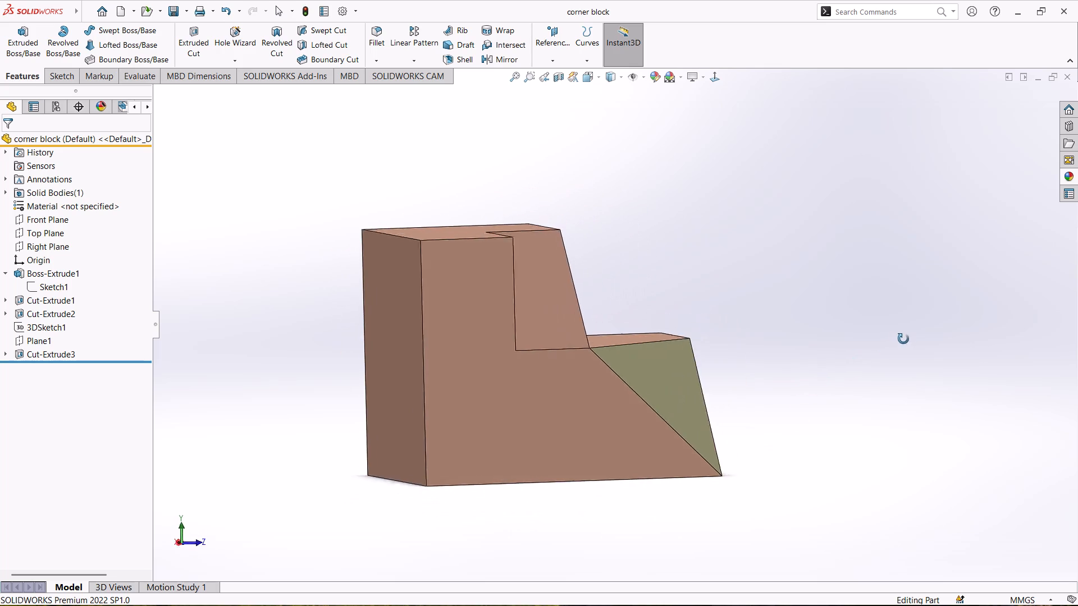
{"action": "middle_click_drag", "start_coordinate": [903, 339], "coordinate": [765, 441]}
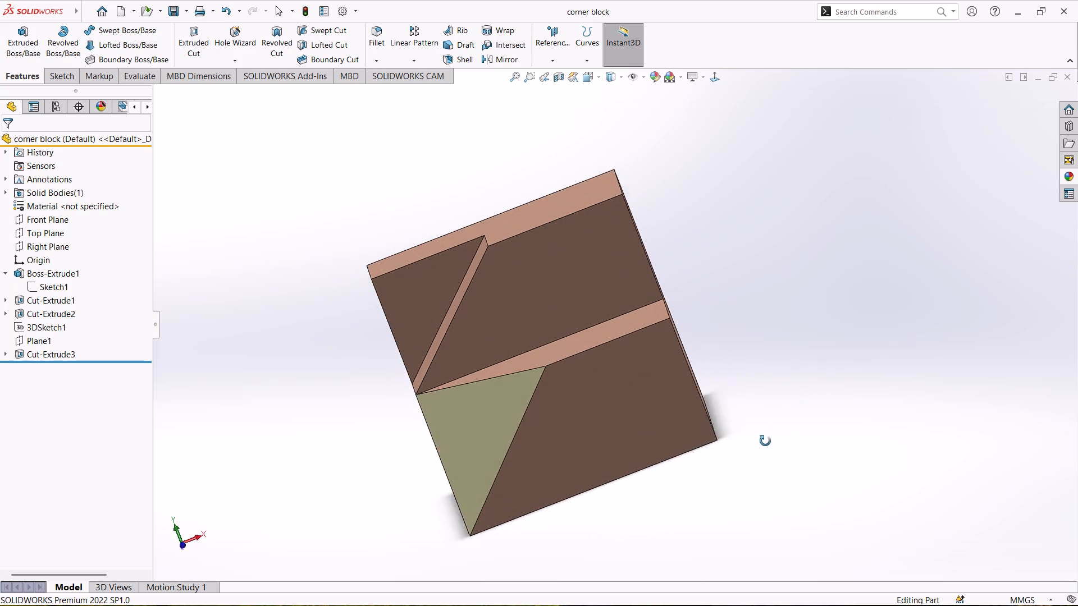
{"action": "middle_click_drag", "start_coordinate": [765, 441], "coordinate": [826, 422]}
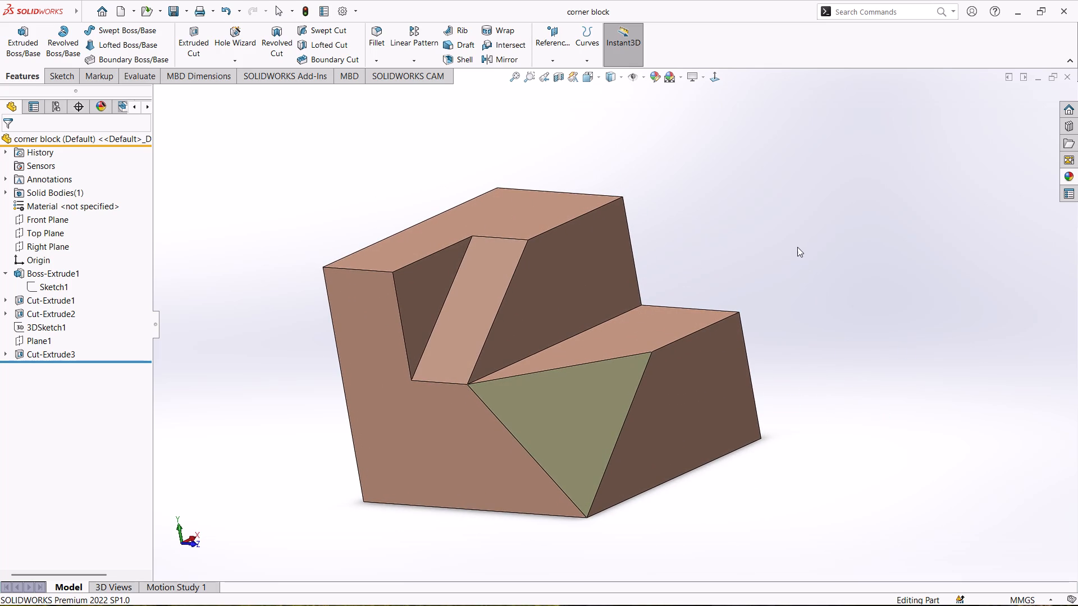
Open the print settings for the corner block.
{"action": "left_click", "coordinate": [198, 7]}
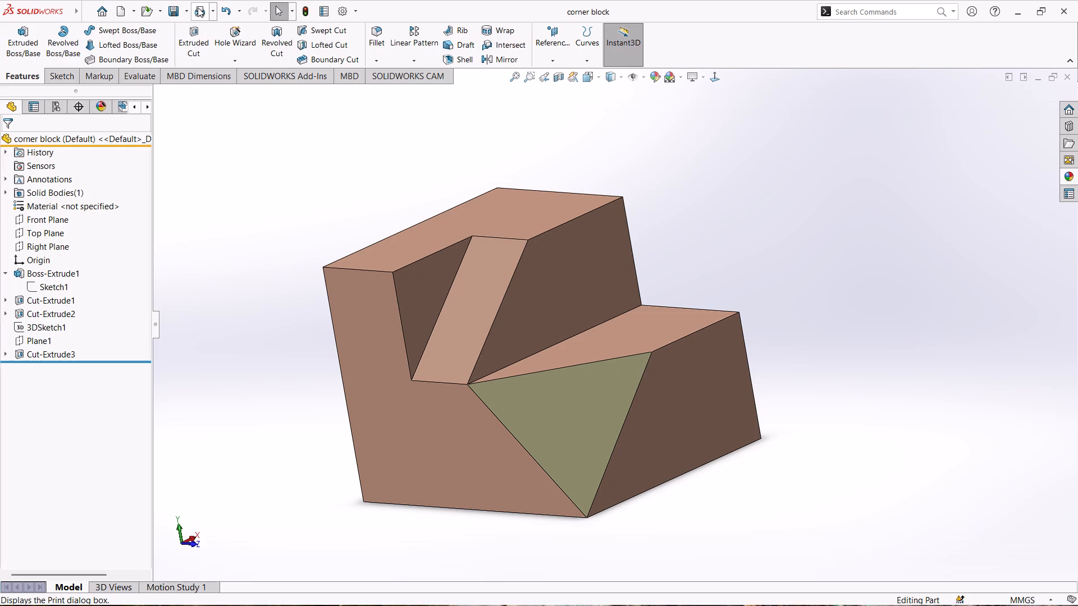
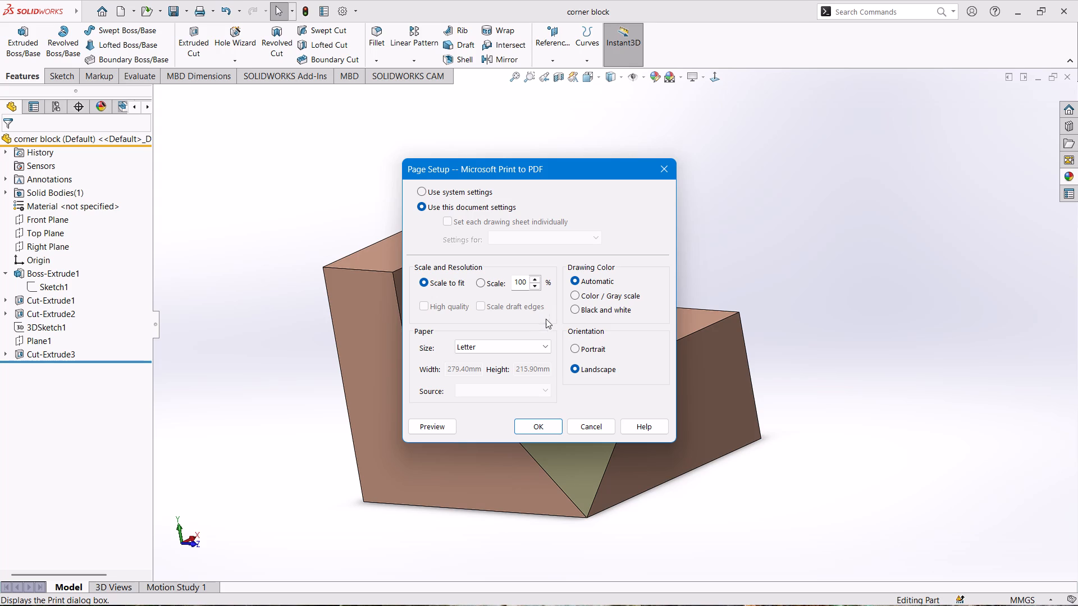
Set the print page orientation to portrait and preview the corner block on the Letter page.
{"action": "double_click", "coordinate": [423, 302]}
{"action": "left_click", "coordinate": [578, 350]}
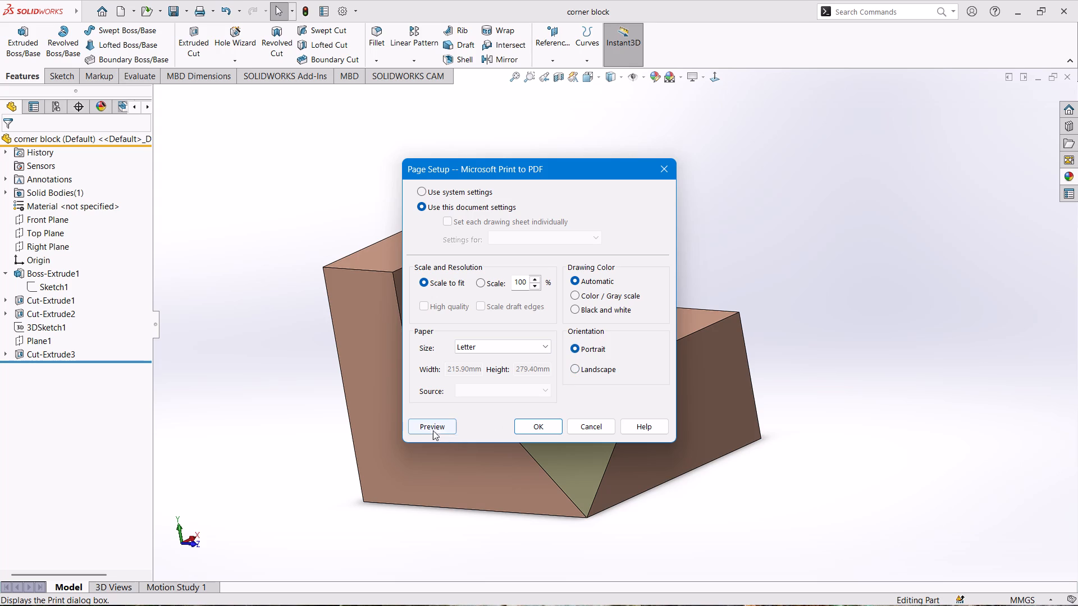
{"action": "left_click", "coordinate": [430, 426]}
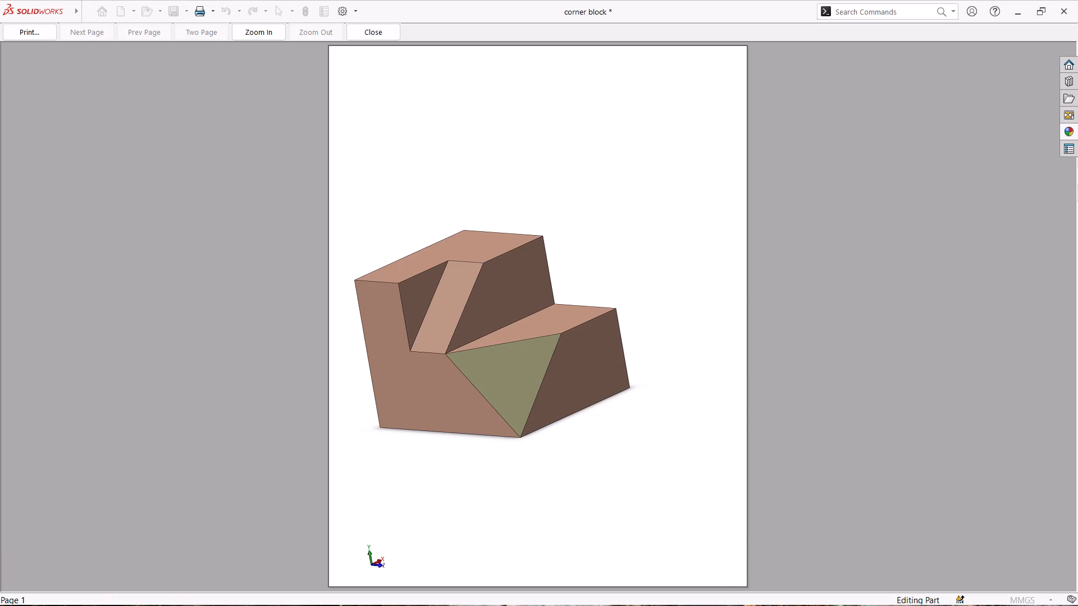
{"action": "scroll", "coordinate": [589, 363], "scroll_direction": "down", "scroll_amount": 1}
{"action": "scroll", "coordinate": [590, 362], "scroll_direction": "up", "scroll_amount": 2}
Print one copy of the current screen image of the corner block with Microsoft Print to PDF.
{"action": "left_click", "coordinate": [38, 33]}
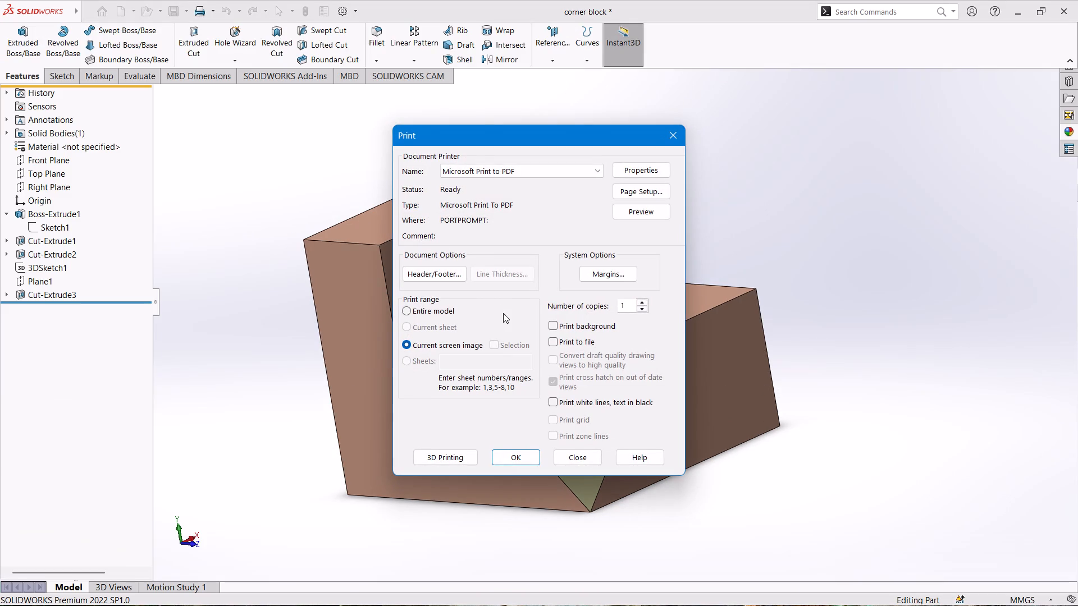
{"action": "left_click", "coordinate": [525, 455]}
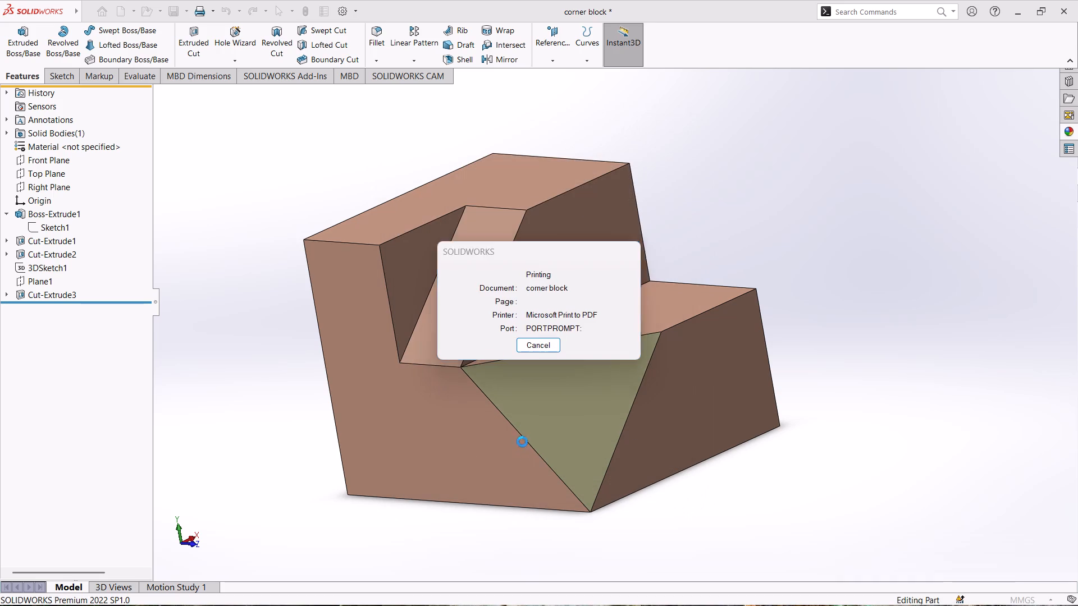
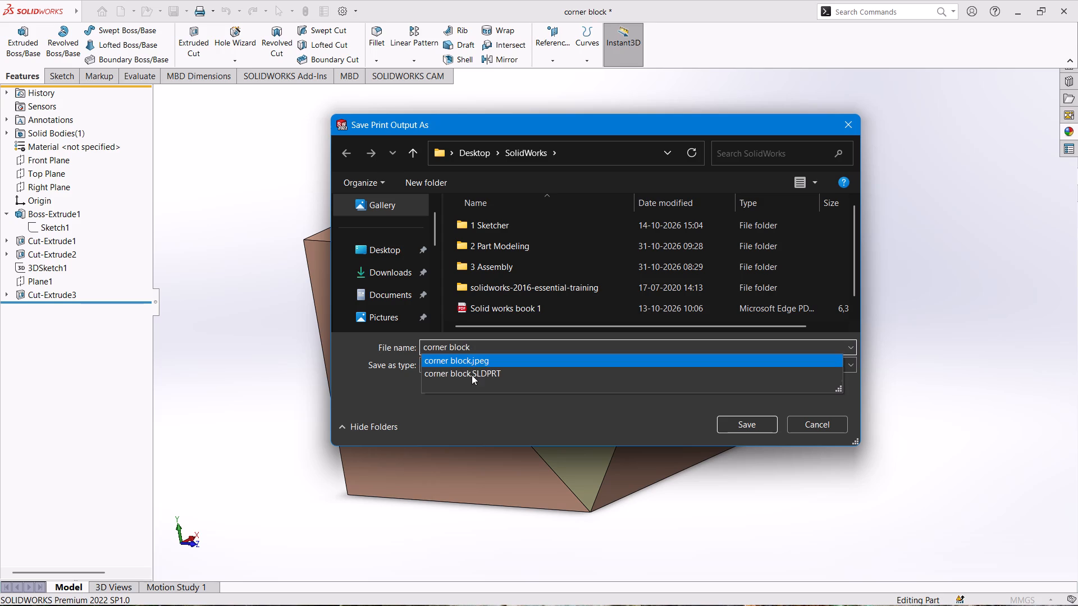
Save the PDF print output as "corner block" in the SolidWorks folder on the Desktop.
{"action": "left_click", "coordinate": [513, 352]}
{"action": "left_click", "coordinate": [738, 428]}
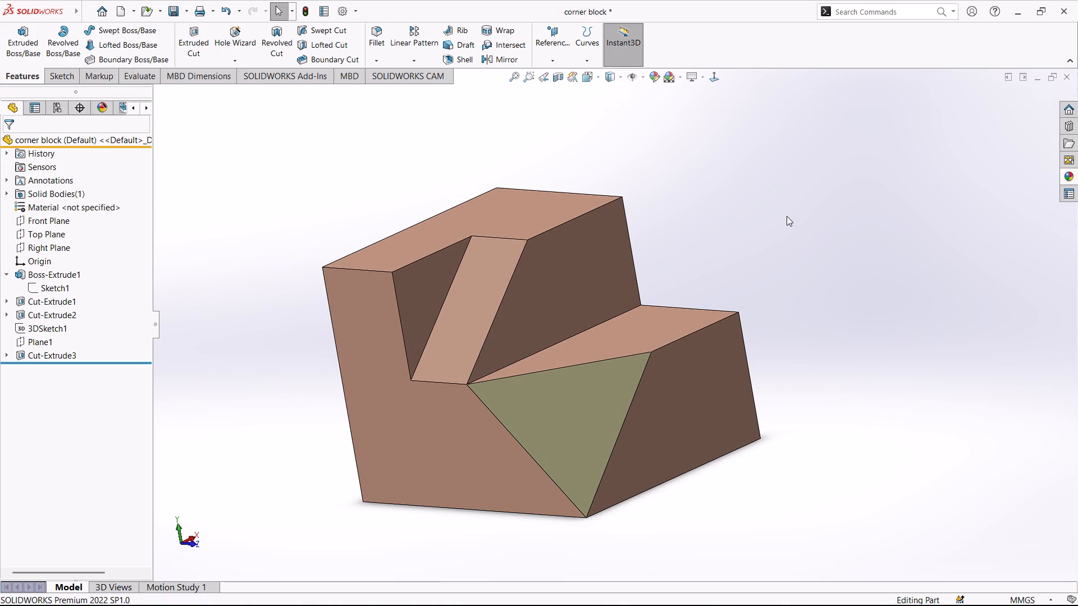
Save the changes to the corner block part.
{"action": "key", "text": "ctrl+s"}
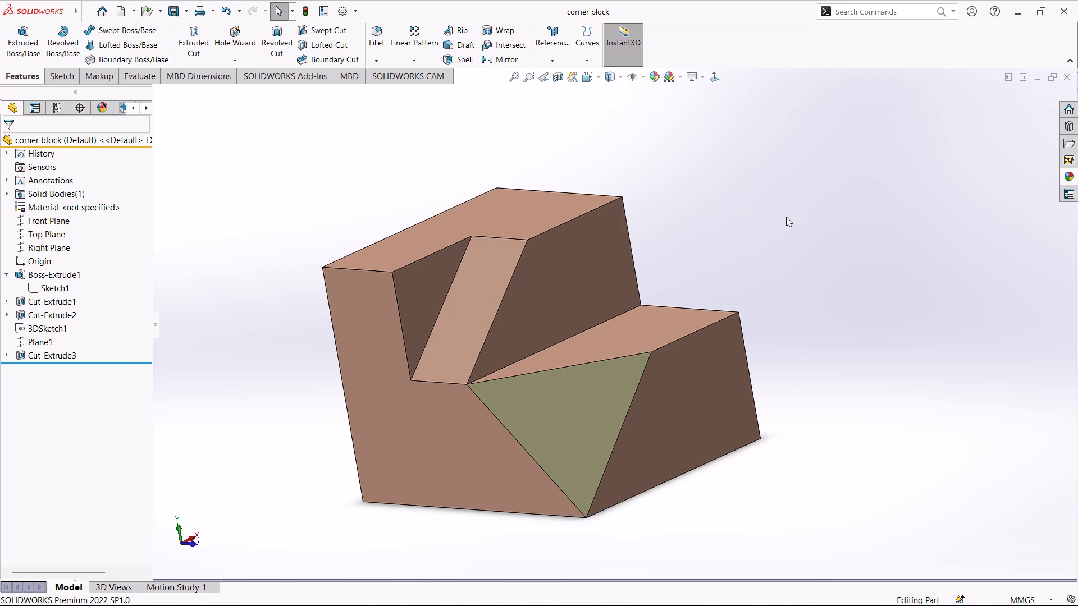